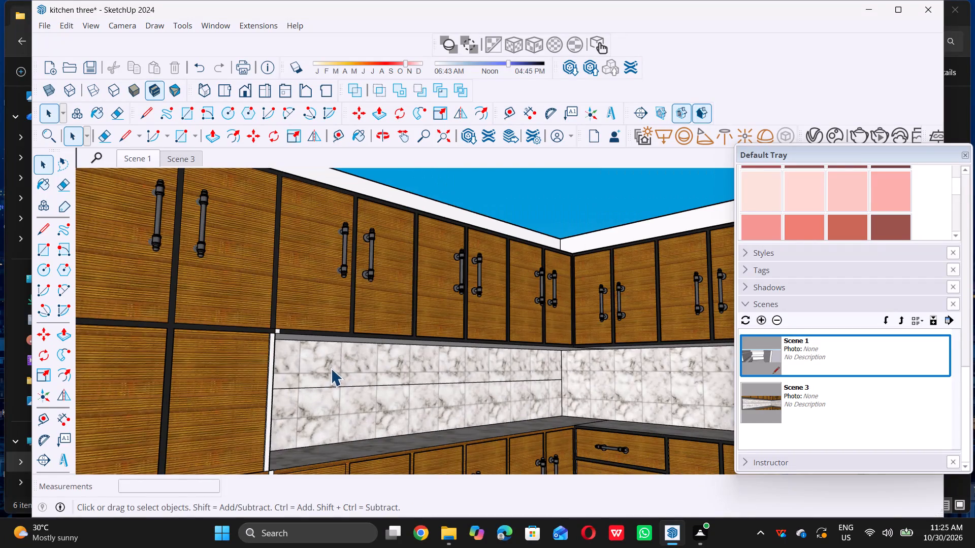
# Examine the left end edge of the long marble backsplash and its adjoining faces in the Scene 3 view, clearing the selection.
pyautogui.moveTo(296, 357); pyautogui.dragTo(265, 357, button='middle')
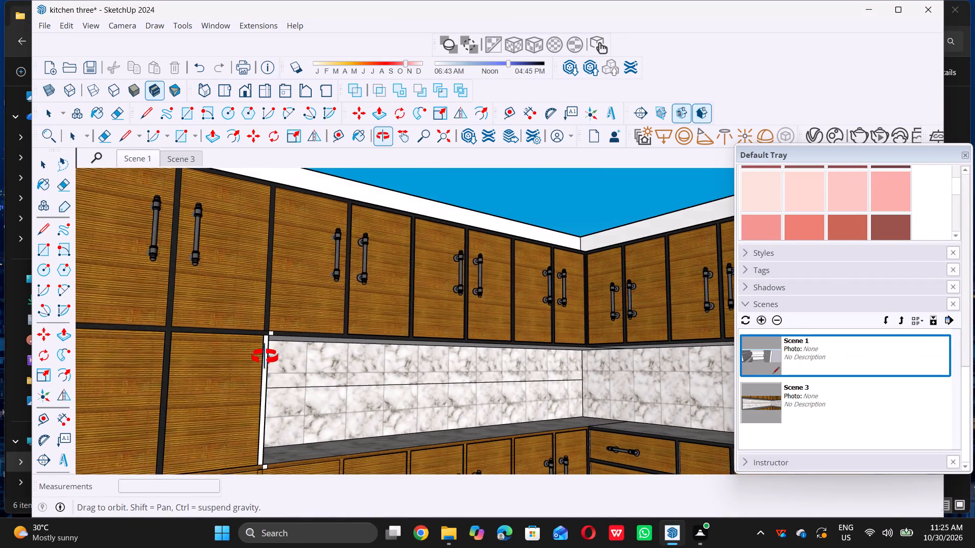
pyautogui.moveTo(265, 357); pyautogui.dragTo(265, 373, button='middle')
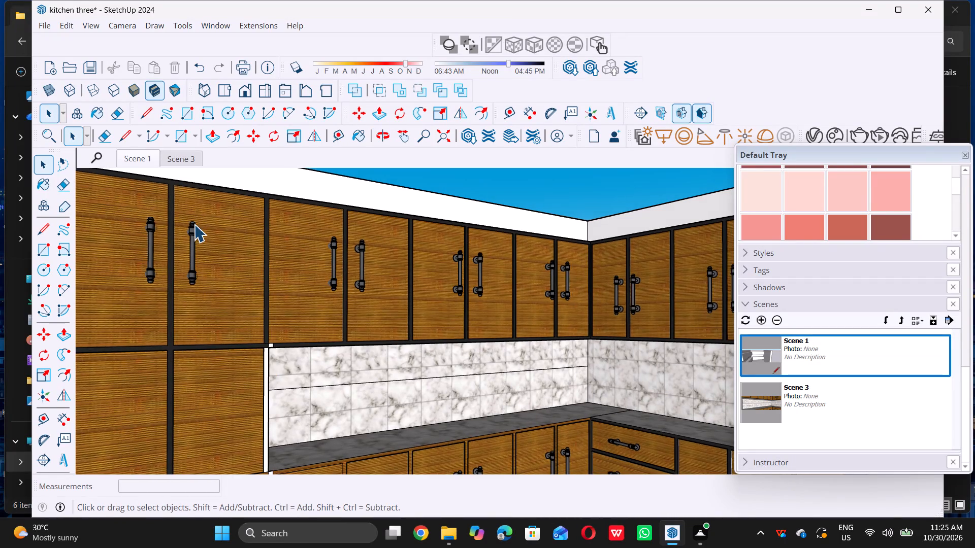
pyautogui.doubleClick(187, 160)
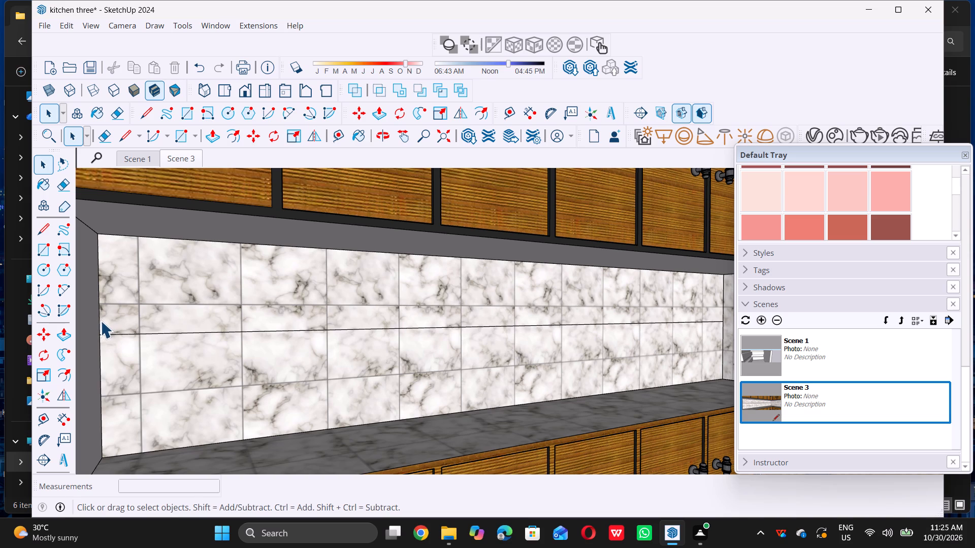
pyautogui.doubleClick(100, 323)
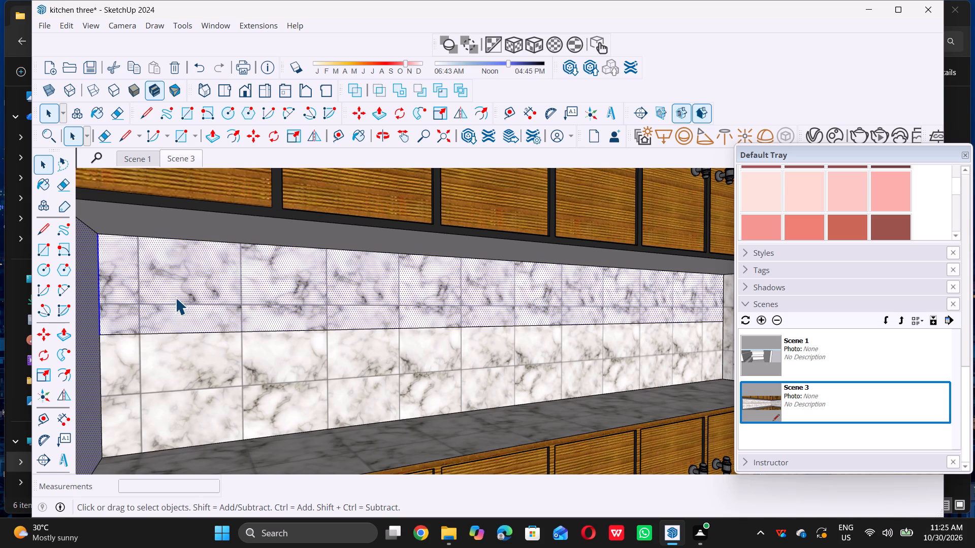
pyautogui.keyDown('shift'); pyautogui.doubleClick(195, 286); pyautogui.keyUp('shift')
pyautogui.keyDown('shift'); pyautogui.tripleClick(83, 316); pyautogui.keyUp('shift')
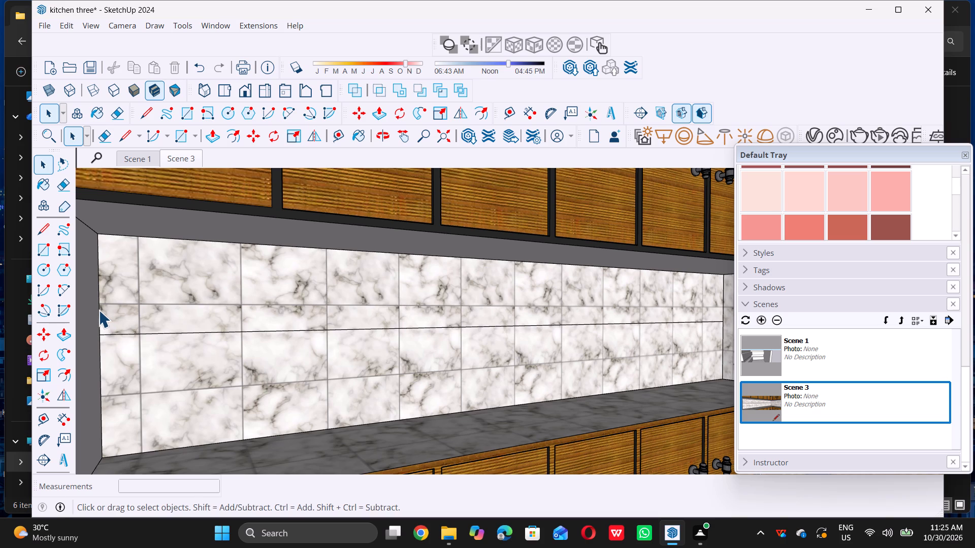
pyautogui.doubleClick(99, 310)
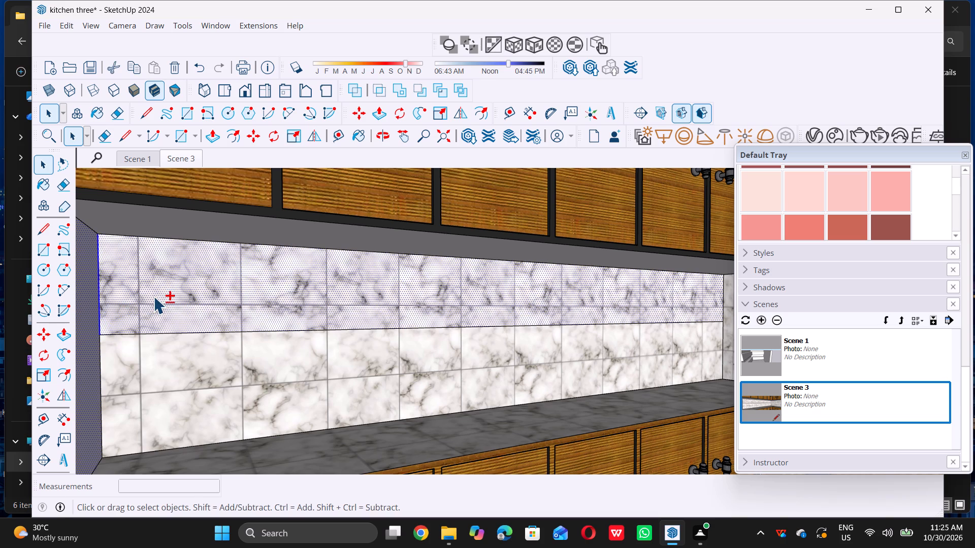
pyautogui.keyDown('shift'); pyautogui.doubleClick(153, 296); pyautogui.keyUp('shift')
pyautogui.keyDown('shift'); pyautogui.click(84, 321); pyautogui.keyUp('shift')
pyautogui.scroll(11, 100, 319)
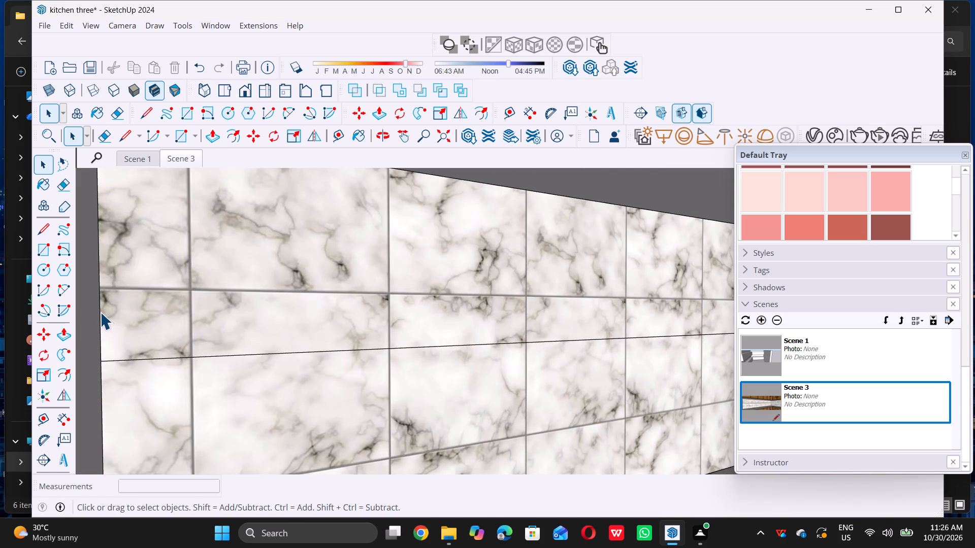
pyautogui.doubleClick(100, 312)
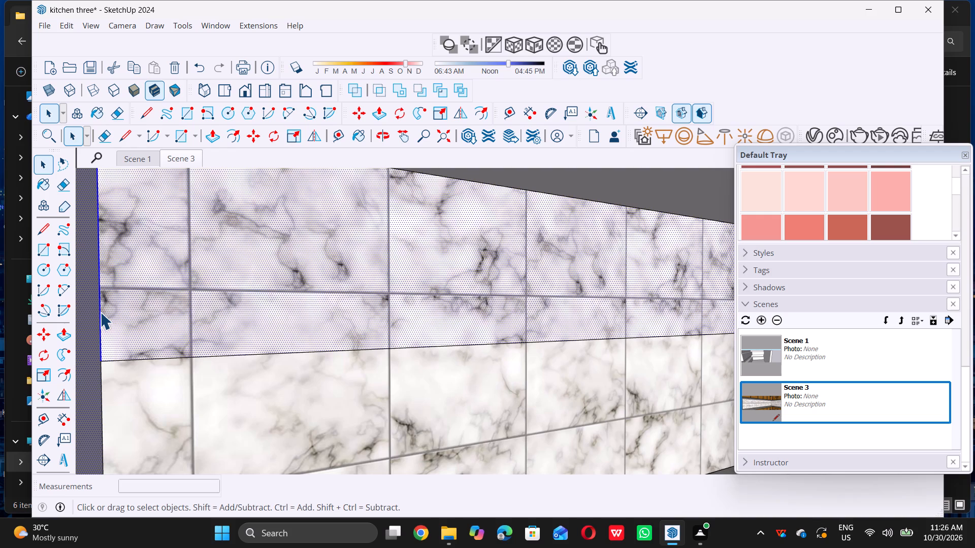
pyautogui.keyDown('shift'); pyautogui.tripleClick(175, 306); pyautogui.keyUp('shift')
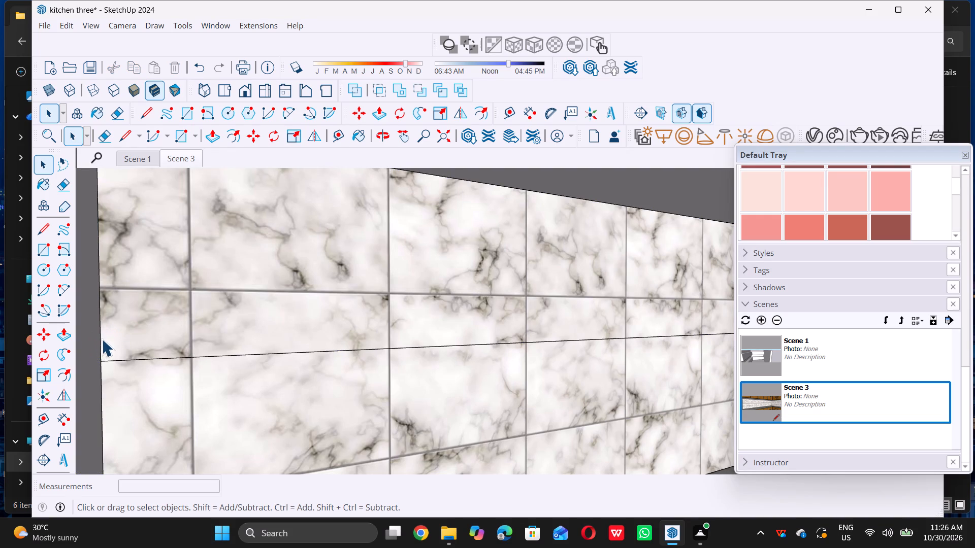
pyautogui.scroll(6, 102, 339)
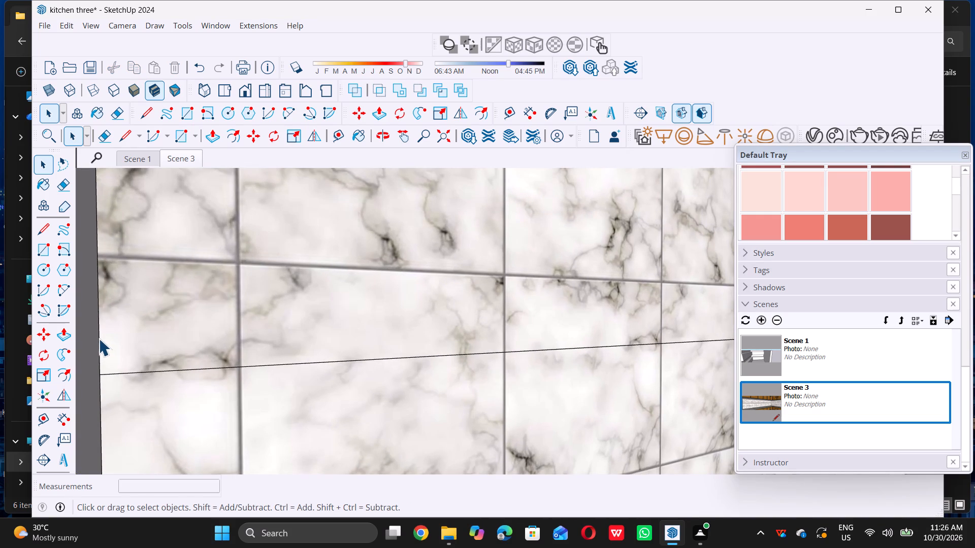
pyautogui.doubleClick(99, 338)
pyautogui.keyDown('shift'); pyautogui.doubleClick(144, 326); pyautogui.keyUp('shift')
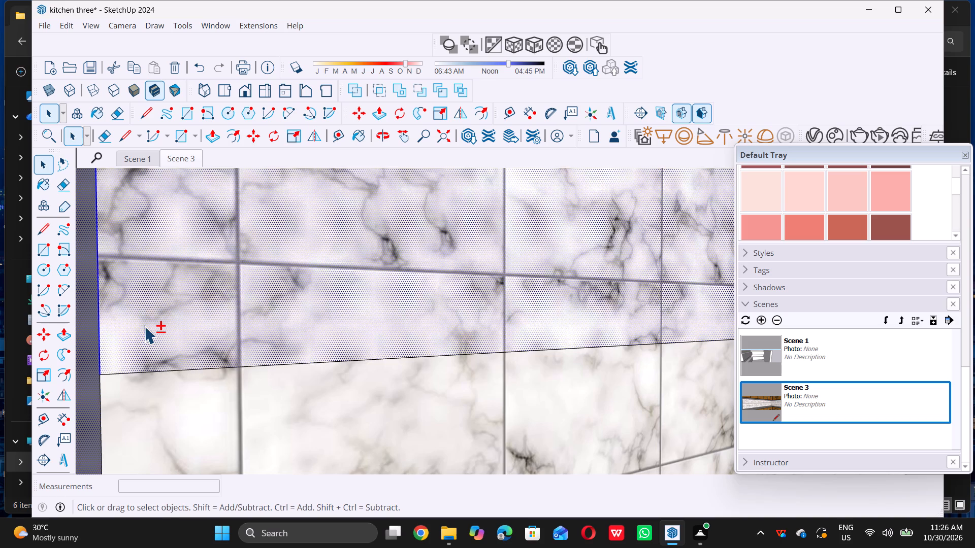
pyautogui.keyDown('shift'); pyautogui.doubleClick(90, 340); pyautogui.keyUp('shift')
pyautogui.scroll(7, 100, 343)
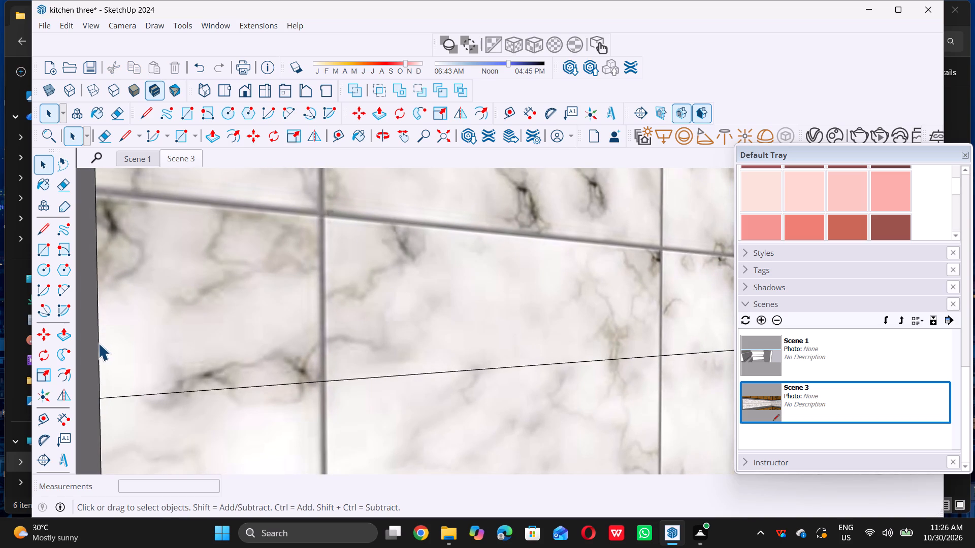
pyautogui.tripleClick(98, 343)
pyautogui.keyDown('shift'); pyautogui.doubleClick(138, 334); pyautogui.keyUp('shift')
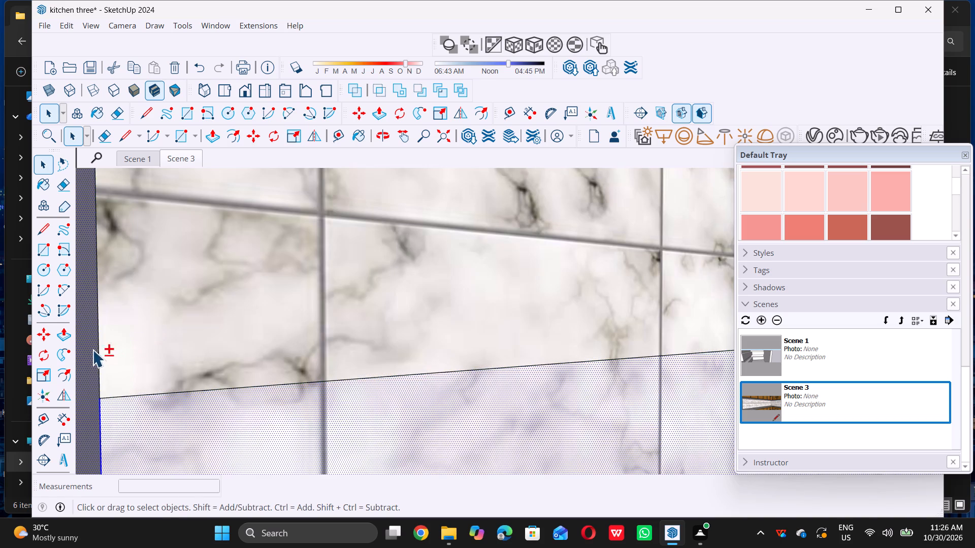
pyautogui.keyDown('shift'); pyautogui.doubleClick(85, 351); pyautogui.keyUp('shift')
pyautogui.keyDown('shift'); pyautogui.doubleClick(174, 419); pyautogui.keyUp('shift')
pyautogui.scroll(-3, 190, 403)
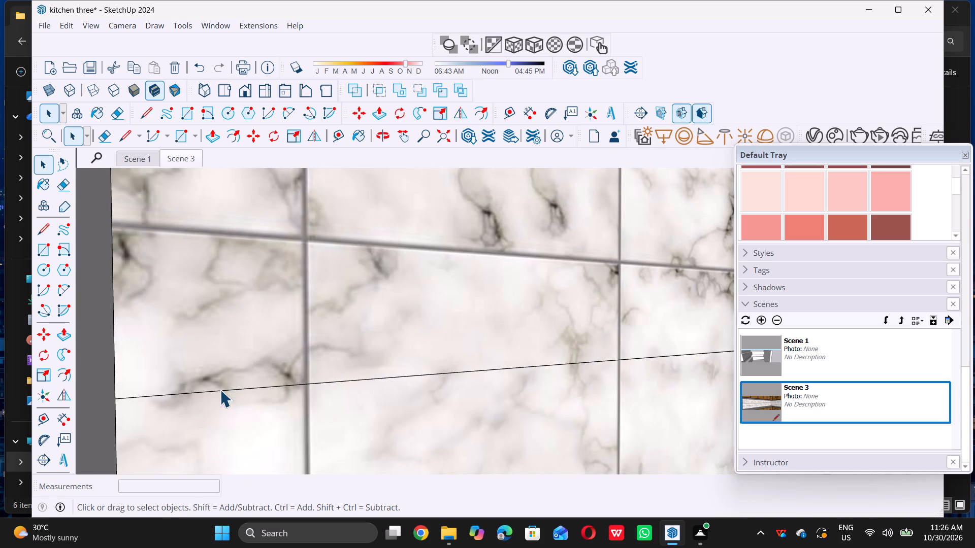
pyautogui.scroll(9, 106, 339)
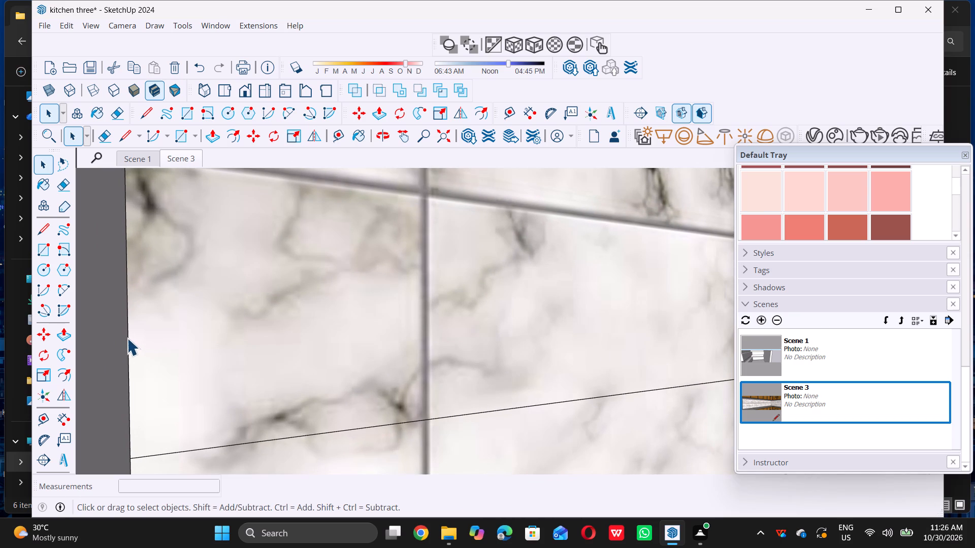
pyautogui.tripleClick(127, 338)
pyautogui.keyDown('shift'); pyautogui.click(193, 348); pyautogui.keyUp('shift')
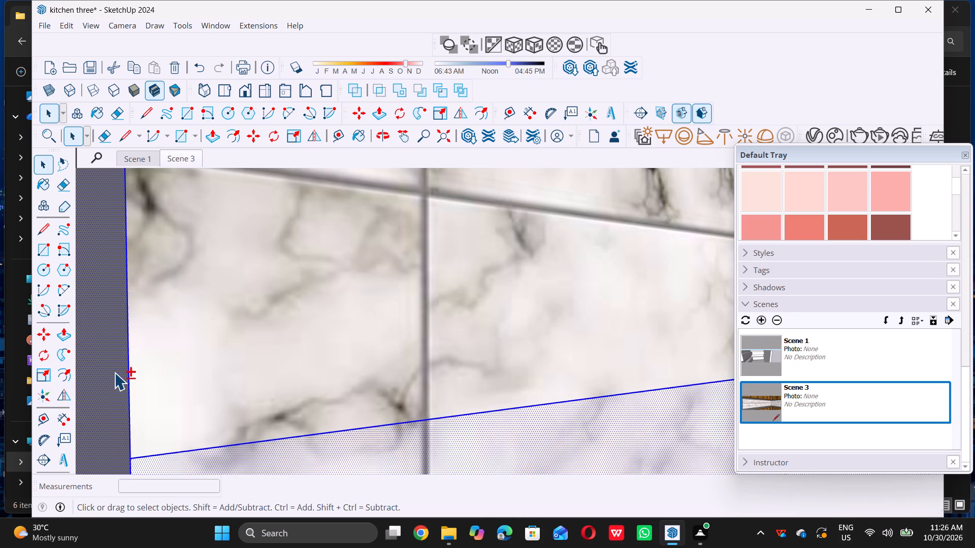
pyautogui.keyDown('shift'); pyautogui.doubleClick(114, 372); pyautogui.keyUp('shift')
pyautogui.tripleClick(241, 462)
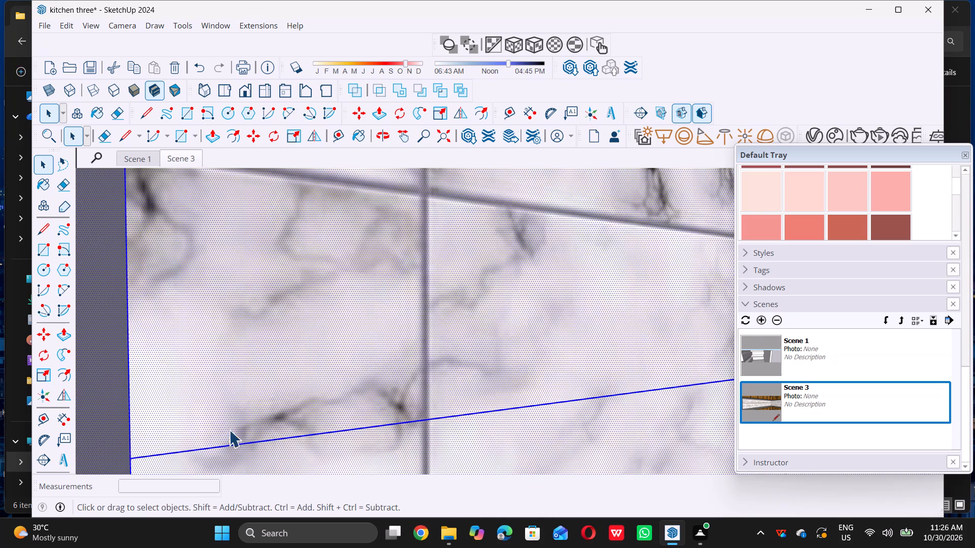
pyautogui.scroll(-13, 241, 425)
pyautogui.doubleClick(140, 156)
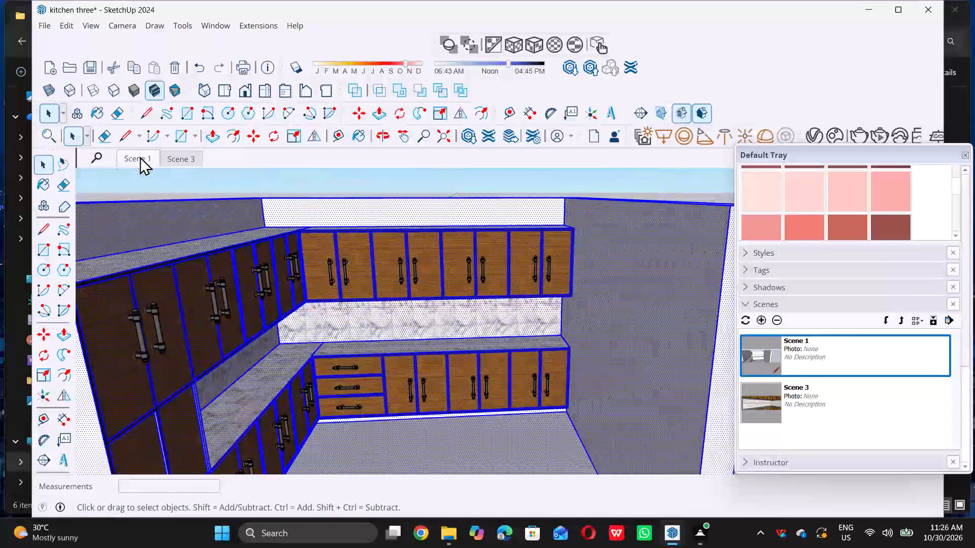
pyautogui.scroll(-6, 159, 173)
pyautogui.scroll(-1, 436, 317)
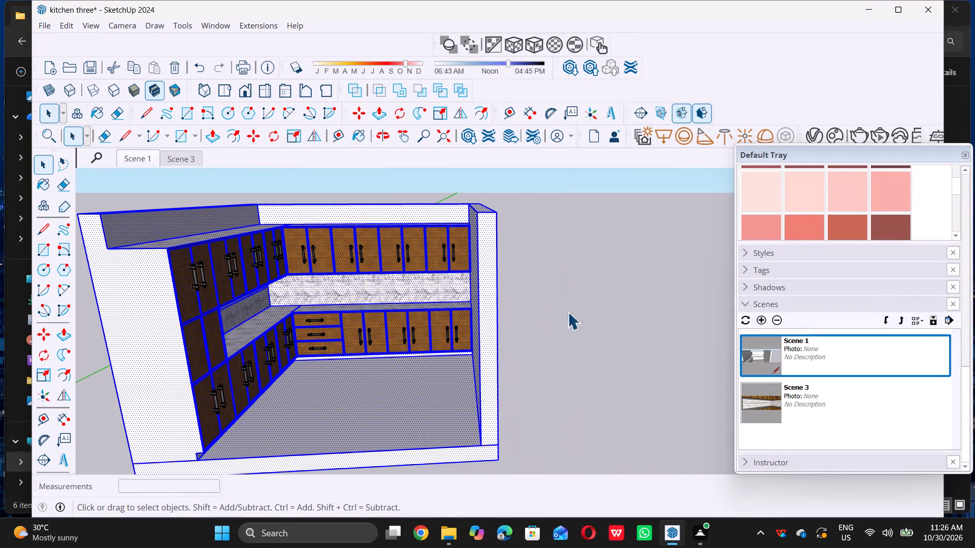
pyautogui.click(614, 314)
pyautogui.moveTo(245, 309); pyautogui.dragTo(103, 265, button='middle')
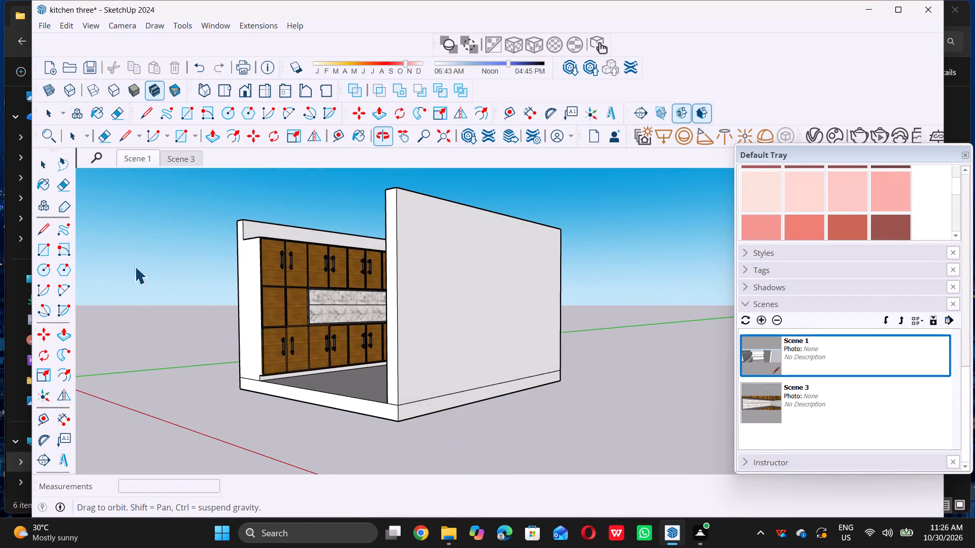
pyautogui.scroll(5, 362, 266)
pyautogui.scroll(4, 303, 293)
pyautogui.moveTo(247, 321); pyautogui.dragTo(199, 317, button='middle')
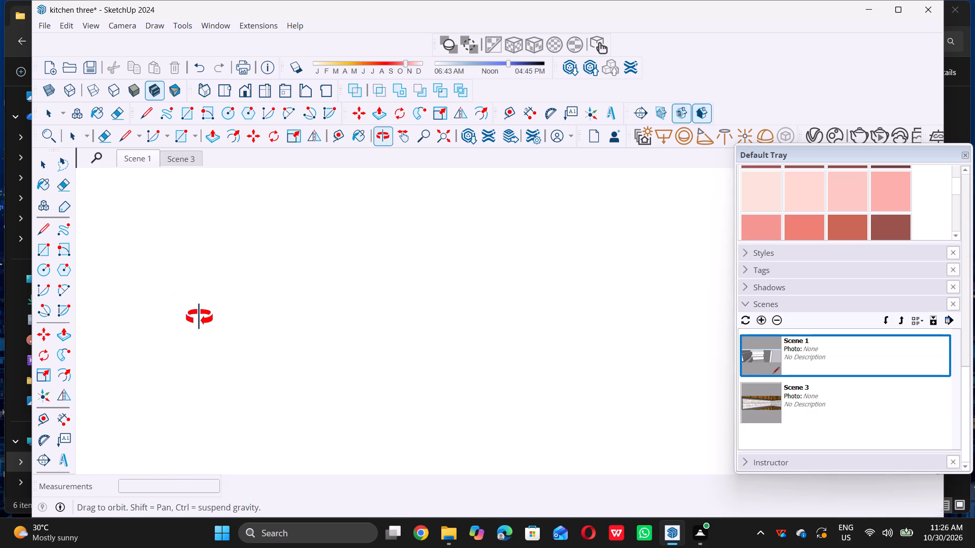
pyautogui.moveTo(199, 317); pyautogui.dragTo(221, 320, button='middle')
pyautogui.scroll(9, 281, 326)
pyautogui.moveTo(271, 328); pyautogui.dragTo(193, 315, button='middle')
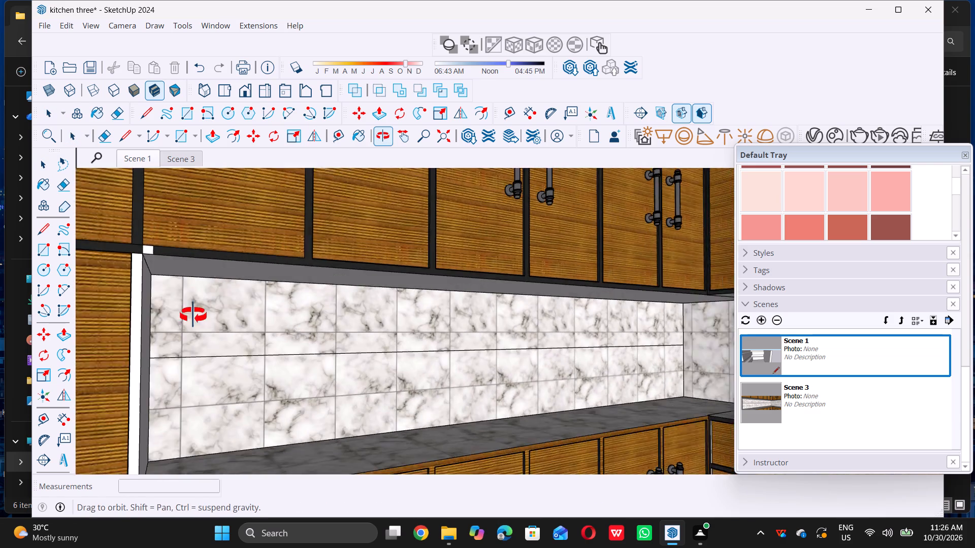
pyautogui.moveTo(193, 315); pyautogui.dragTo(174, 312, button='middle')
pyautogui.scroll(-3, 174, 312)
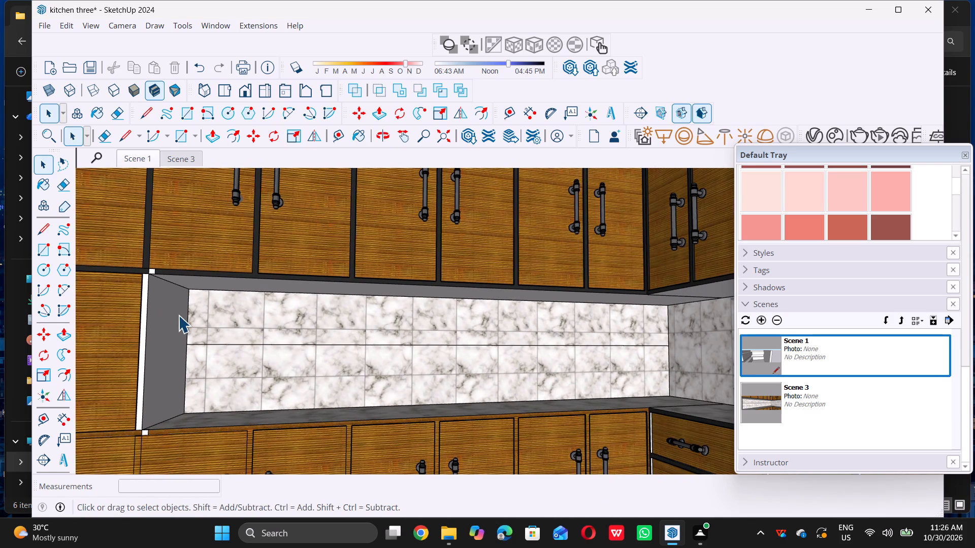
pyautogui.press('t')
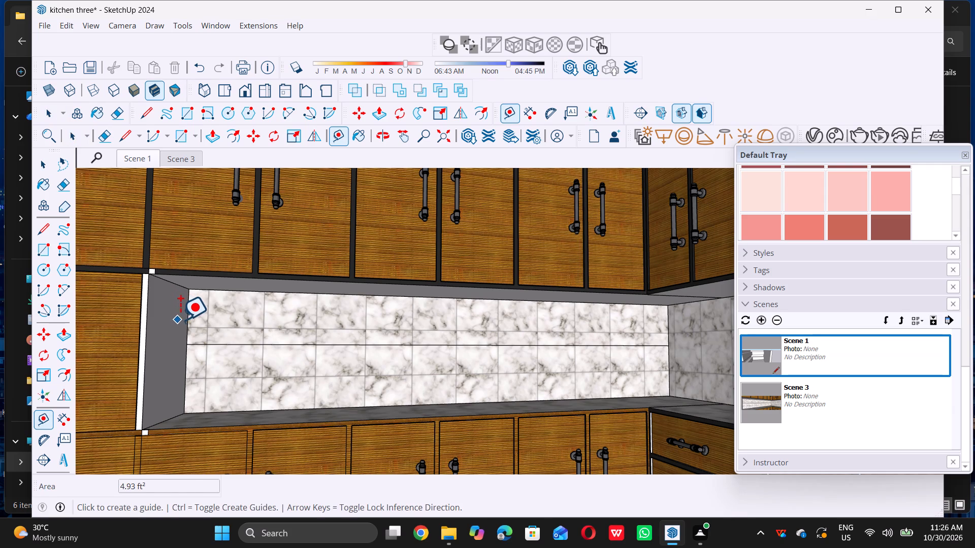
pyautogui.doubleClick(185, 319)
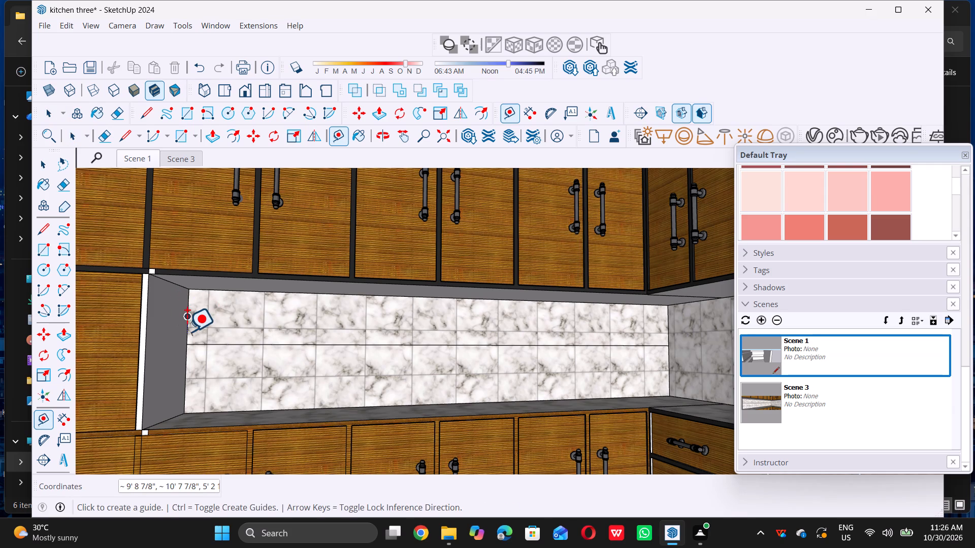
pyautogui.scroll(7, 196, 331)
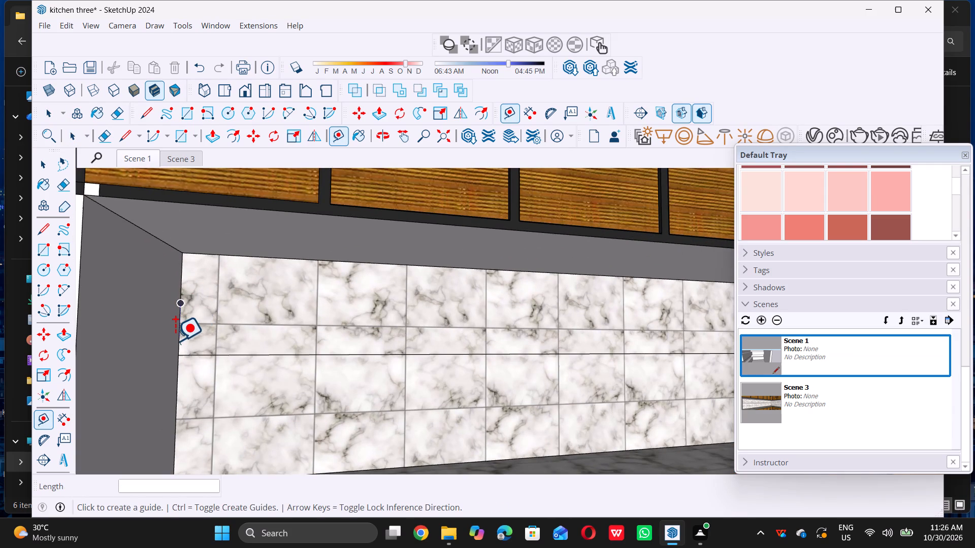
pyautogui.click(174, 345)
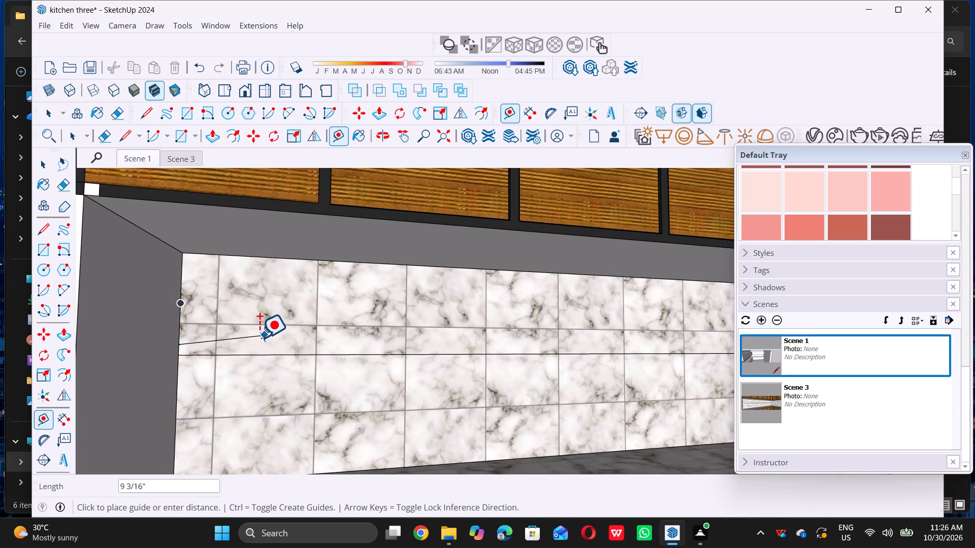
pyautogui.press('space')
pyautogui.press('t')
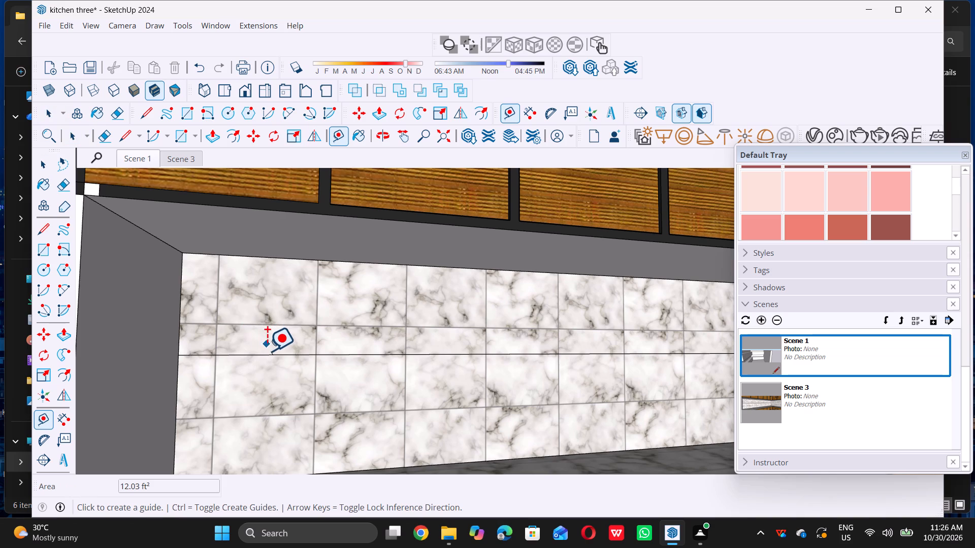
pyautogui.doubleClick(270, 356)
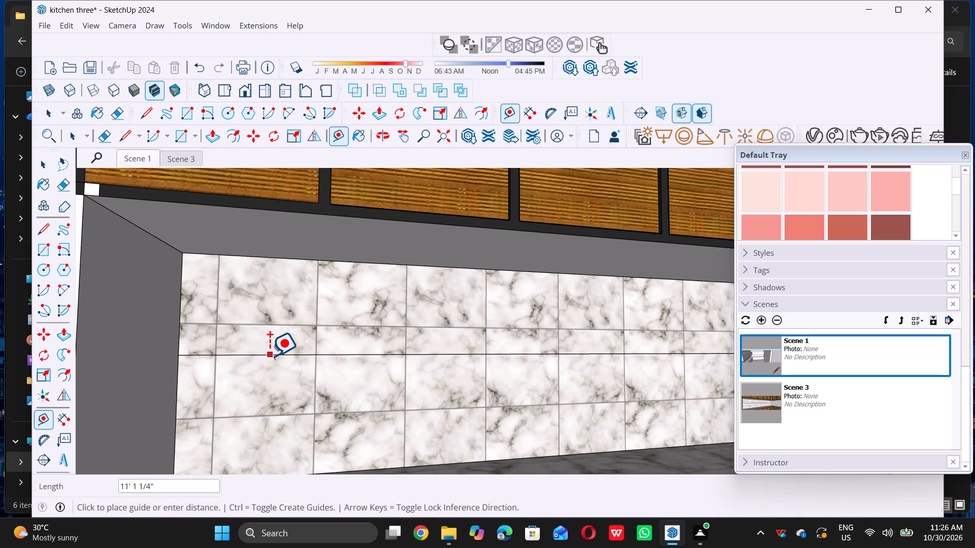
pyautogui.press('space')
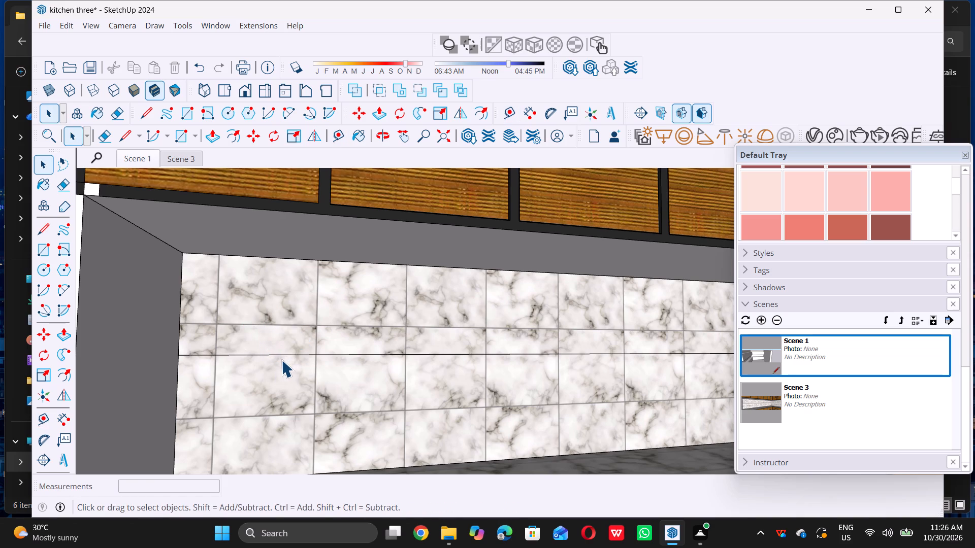
# Place a horizontal guide 2" below the horizontal line across the long marble backsplash.
pyautogui.press('t')
pyautogui.tripleClick(281, 356)
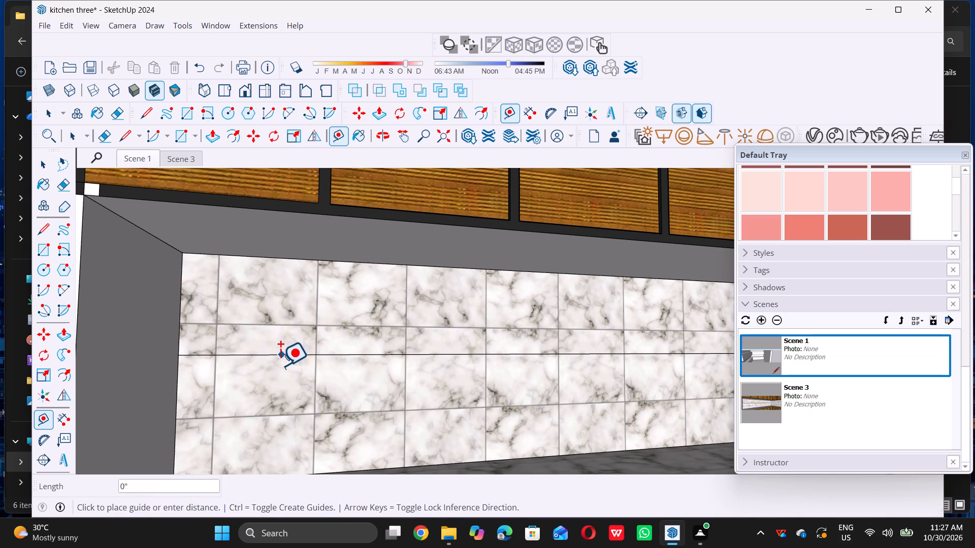
pyautogui.press('2')
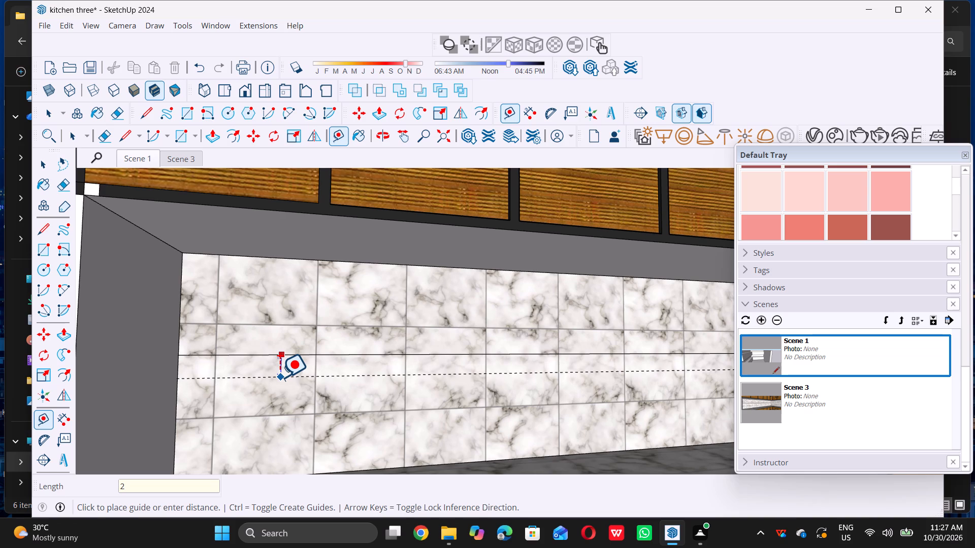
pyautogui.hotkey('shift', '"')
pyautogui.press('Return')
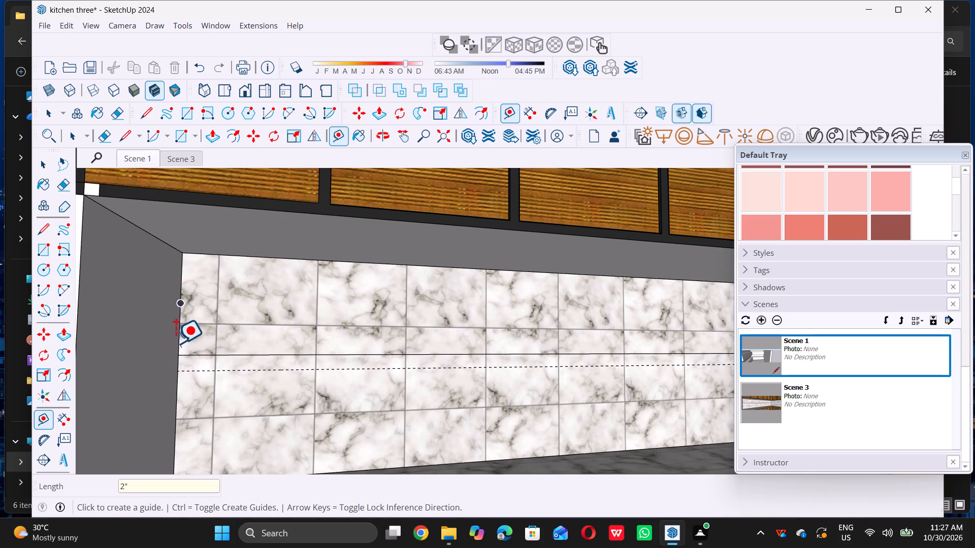
# Place a vertical guide 2" in from the left end edge of the long marble backsplash.
pyautogui.scroll(1, 176, 343)
pyautogui.tripleClick(176, 343)
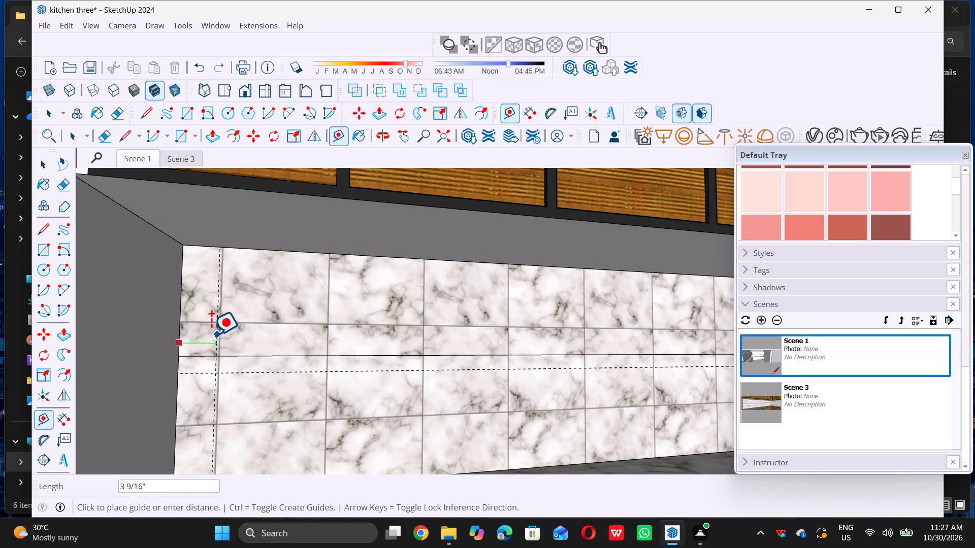
pyautogui.press('2')
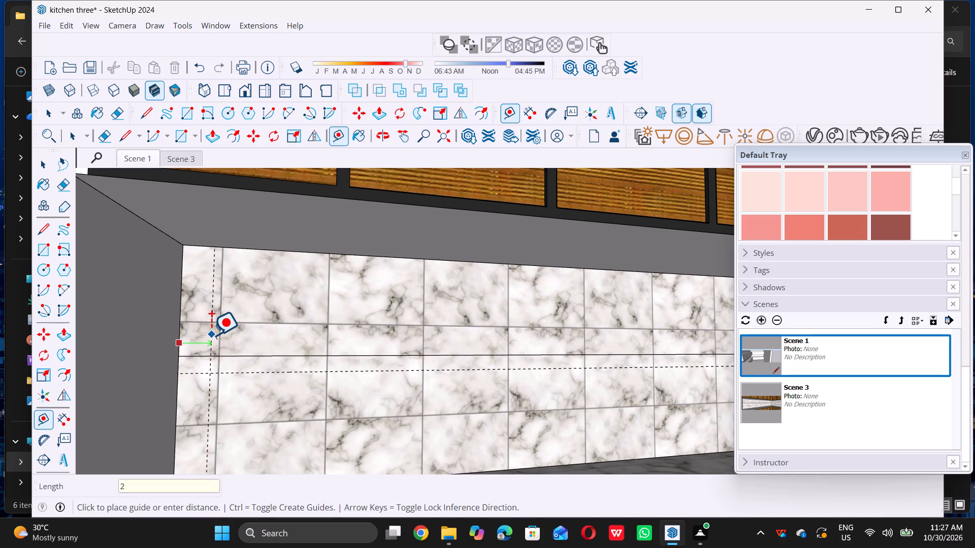
pyautogui.hotkey('shift', '"')
pyautogui.press('Return')
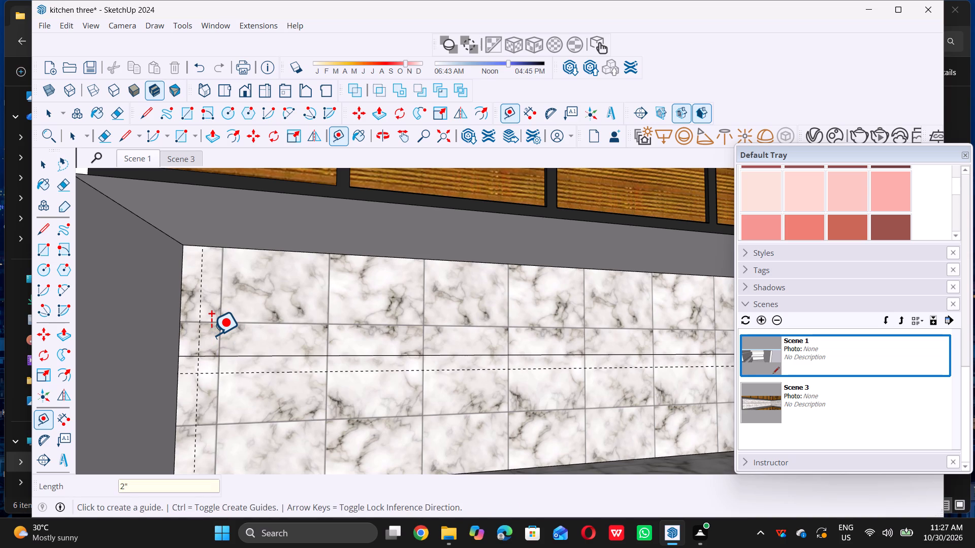
pyautogui.press('space')
# Copy the left end edge above the backsplash's horizontal line to that line's endpoint at the inner corner, 11' 1 1/4" away.
pyautogui.scroll(-1, 115, 366)
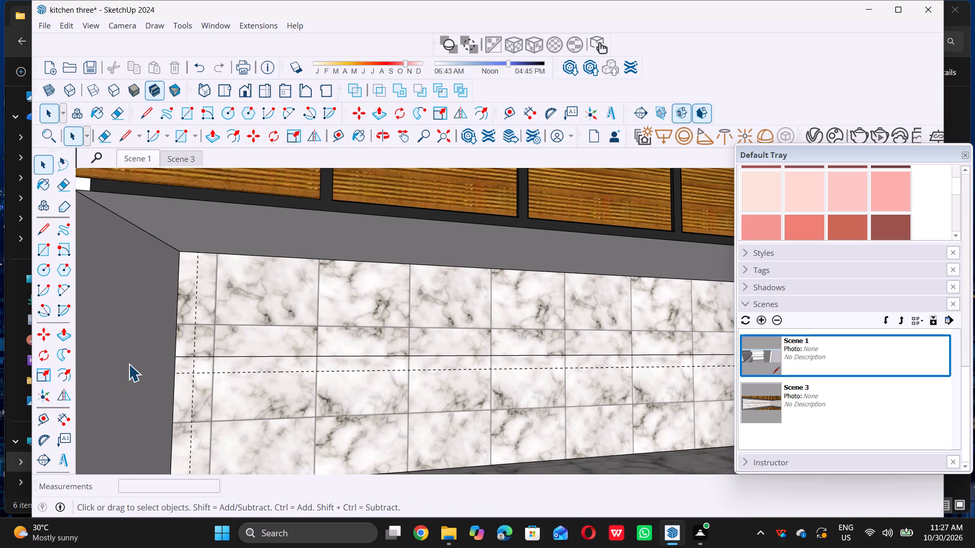
pyautogui.scroll(-2, 128, 364)
pyautogui.scroll(8, 160, 339)
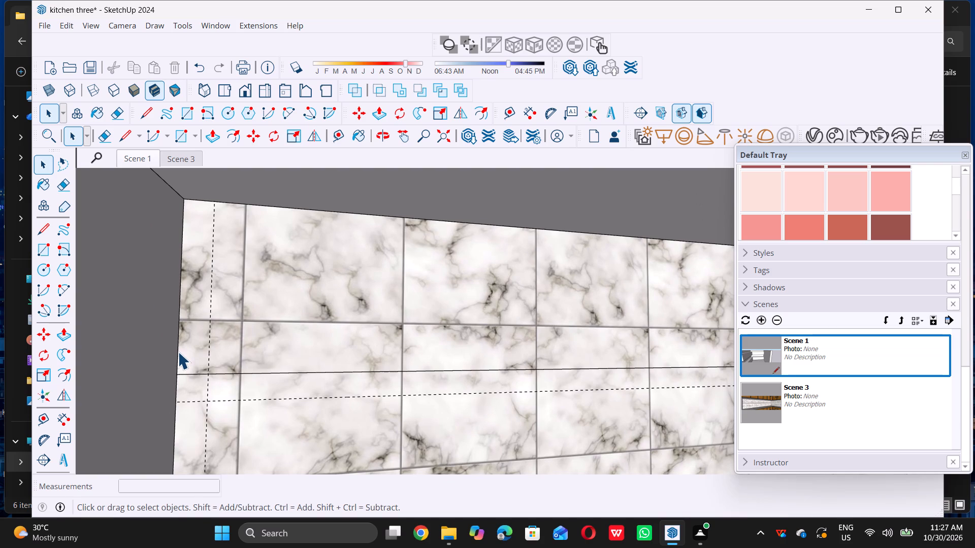
pyautogui.click(178, 352)
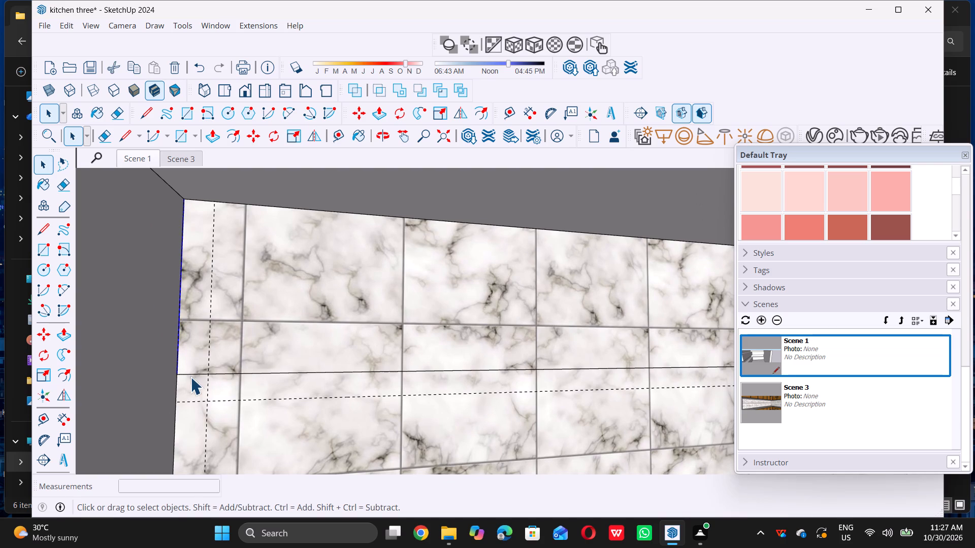
pyautogui.press('m')
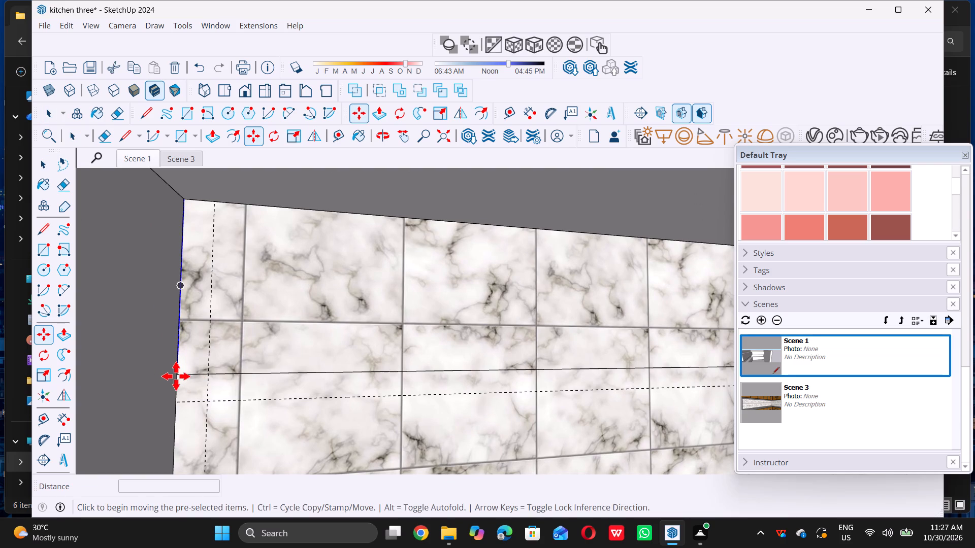
pyautogui.tripleClick(177, 376)
pyautogui.scroll(-3, 175, 377)
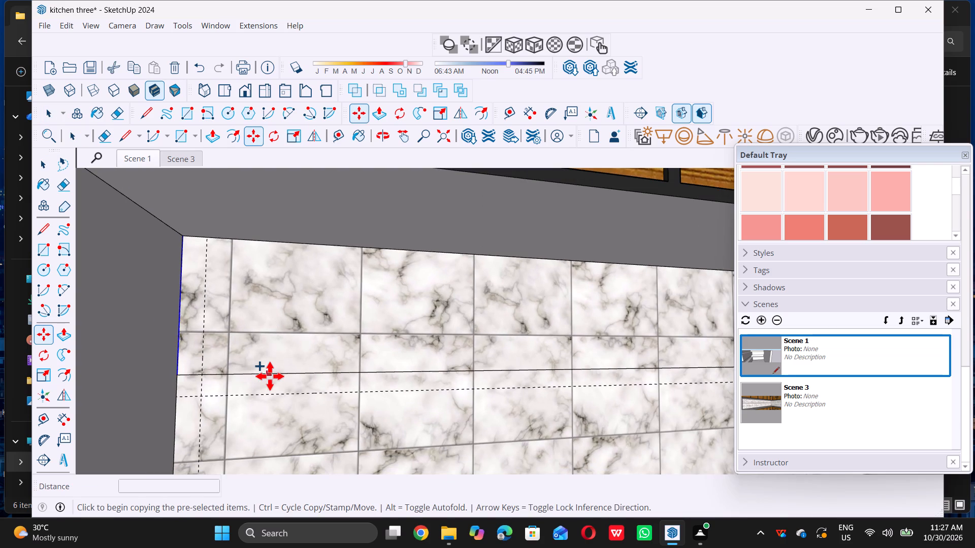
pyautogui.doubleClick(181, 374)
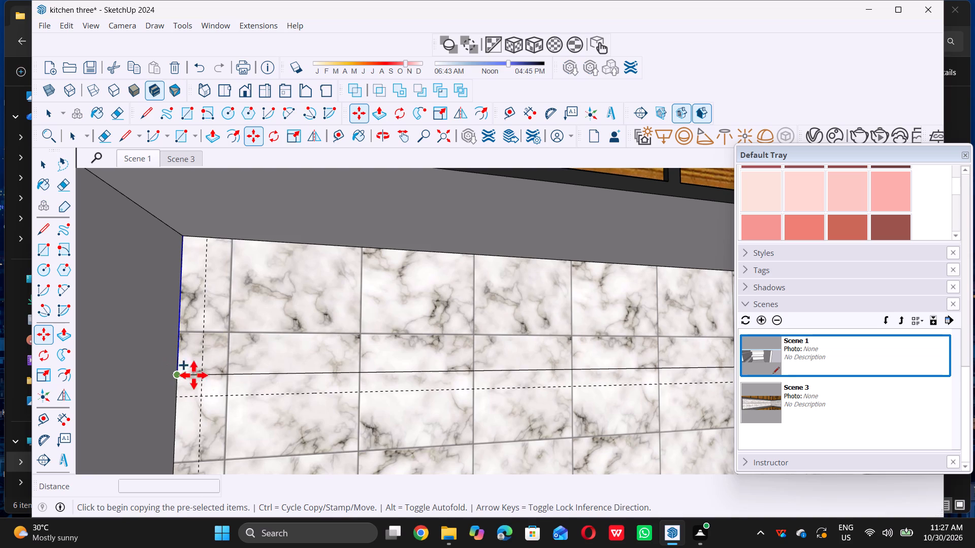
pyautogui.scroll(-14, 251, 378)
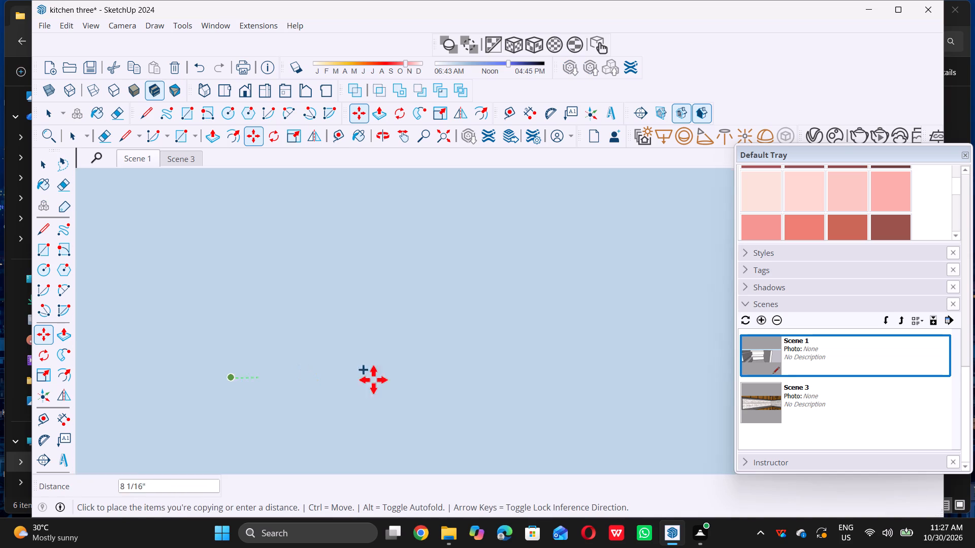
pyautogui.scroll(-15, 415, 377)
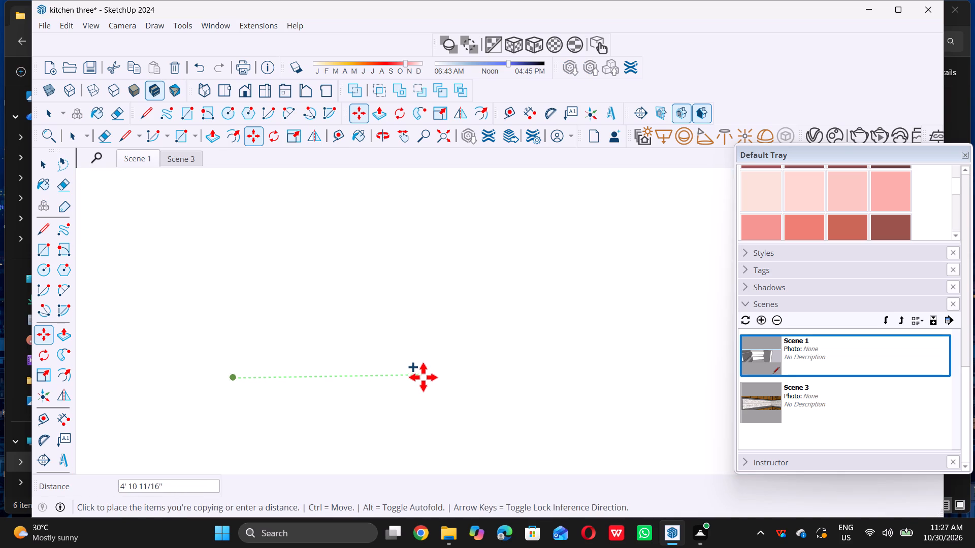
pyautogui.scroll(-20, 423, 377)
pyautogui.scroll(-12, 423, 377)
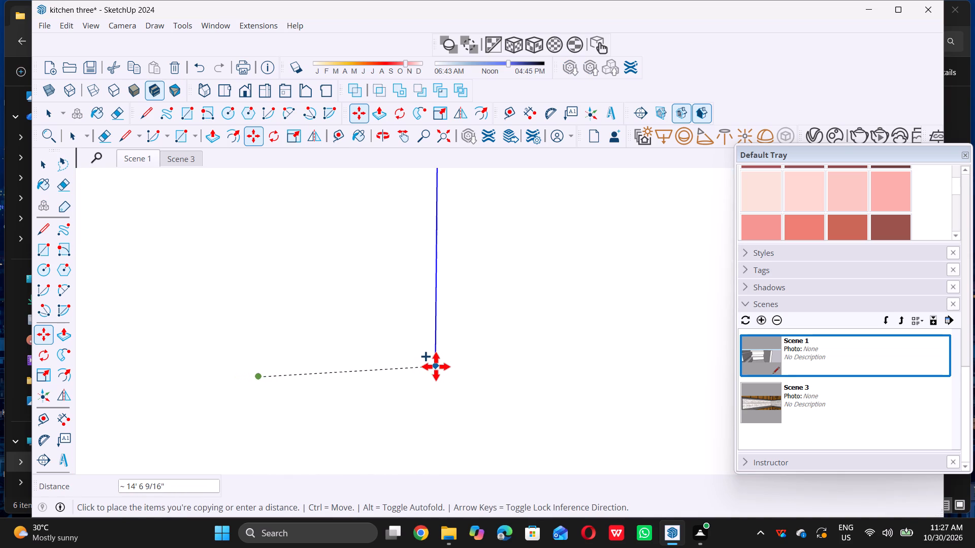
pyautogui.scroll(-20, 436, 366)
pyautogui.scroll(-9, 436, 366)
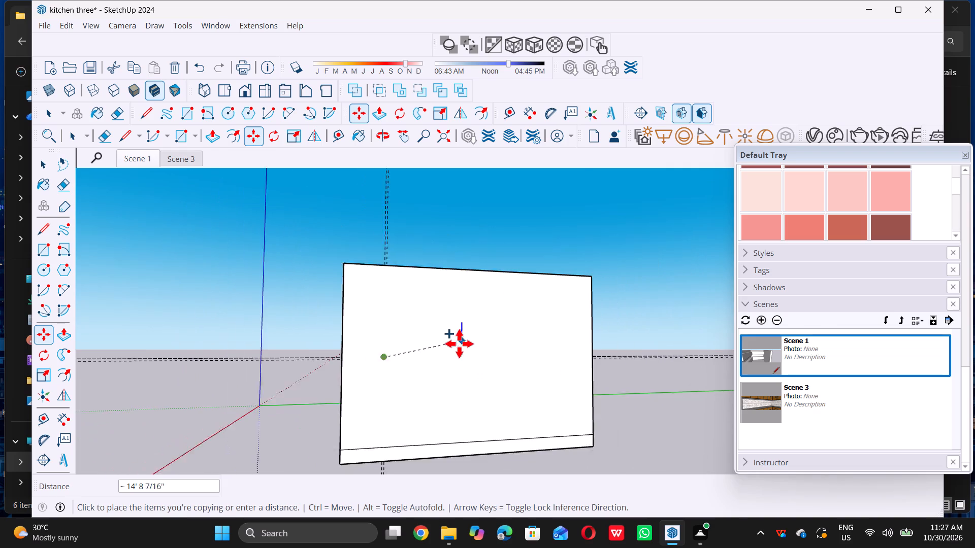
pyautogui.moveTo(401, 299); pyautogui.dragTo(495, 379, button='middle')
pyautogui.scroll(10, 443, 342)
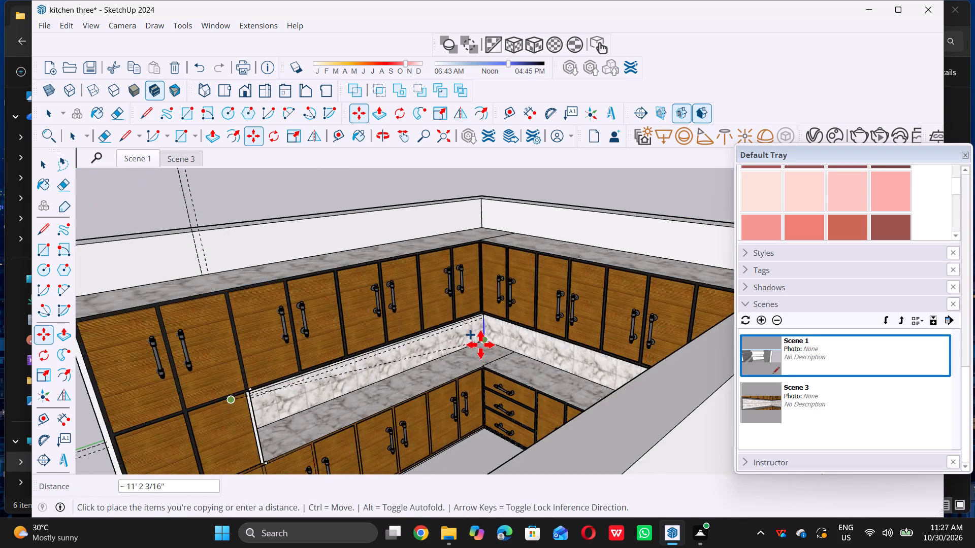
pyautogui.scroll(8, 480, 345)
pyautogui.scroll(-6, 474, 361)
pyautogui.moveTo(478, 338); pyautogui.dragTo(472, 295, button='middle')
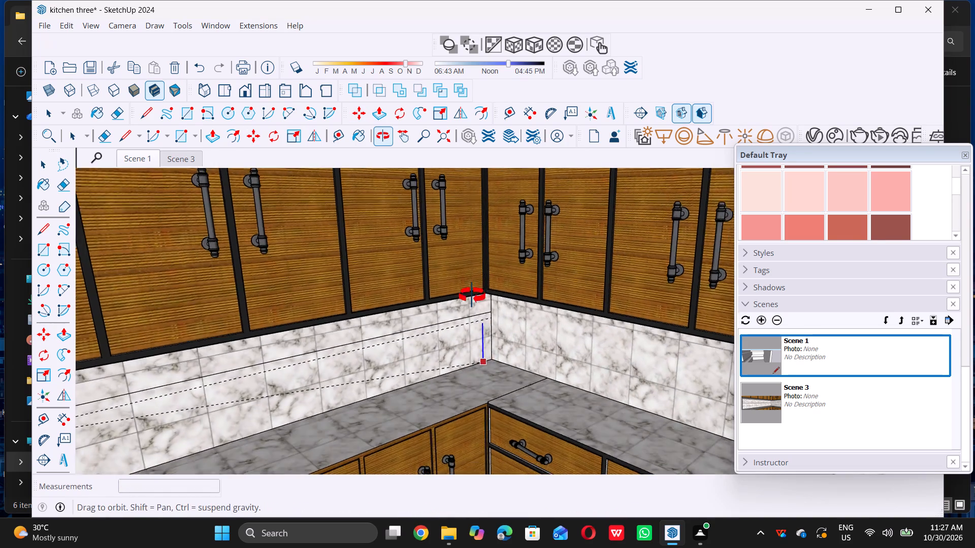
pyautogui.moveTo(472, 295); pyautogui.dragTo(466, 247, button='middle')
pyautogui.scroll(6, 480, 346)
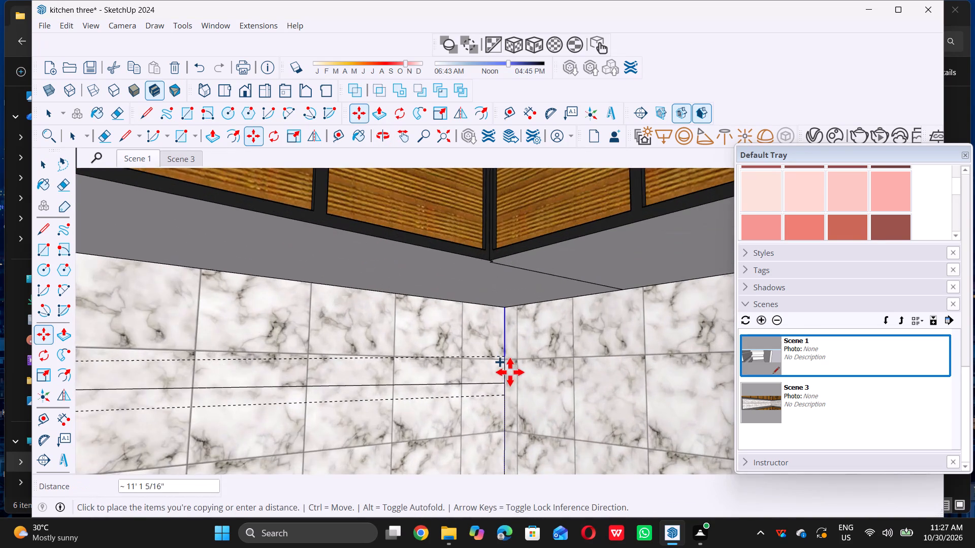
pyautogui.scroll(10, 506, 378)
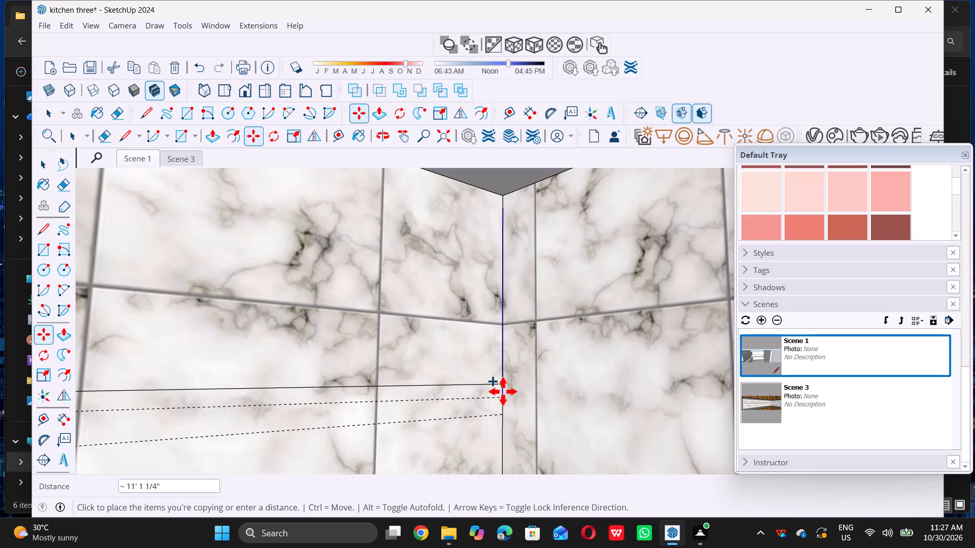
pyautogui.doubleClick(502, 383)
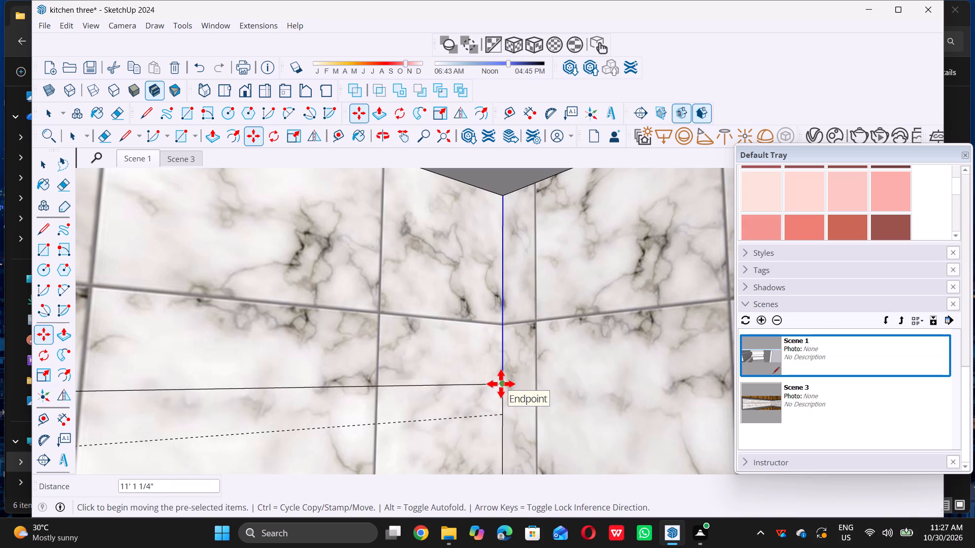
# Divide the copied edge's distance by 4 to create evenly spaced vertical dividers above the horizontal line.
pyautogui.write('/4')
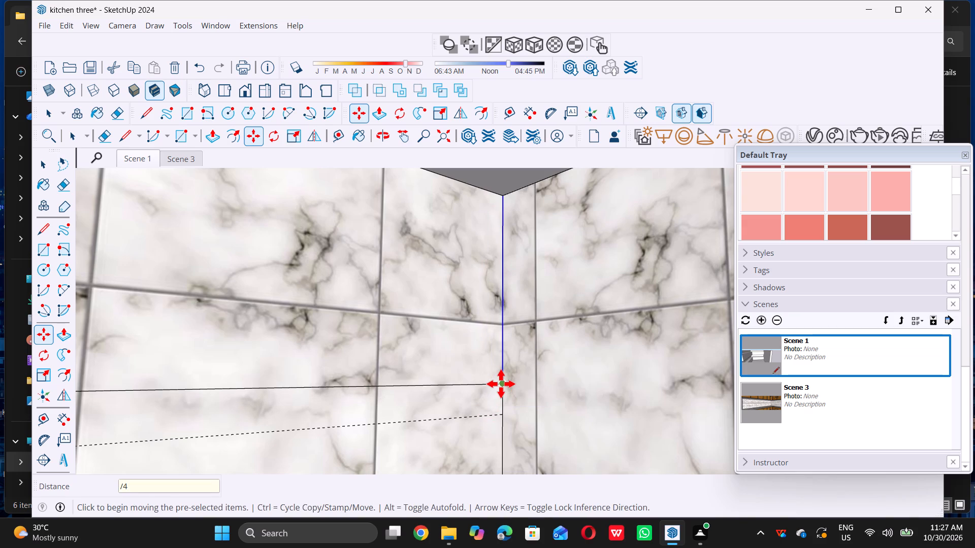
pyautogui.press('Return')
pyautogui.press('space')
# Examine the spacing of the vertical dividers along the upper part of the long marble backsplash.
pyautogui.scroll(-2, 507, 379)
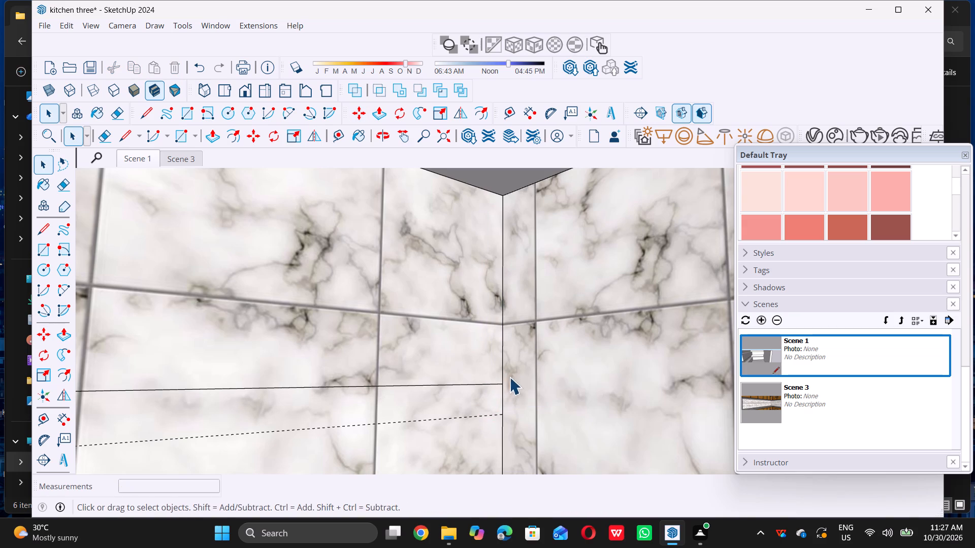
pyautogui.scroll(-7, 509, 377)
pyautogui.scroll(-10, 549, 350)
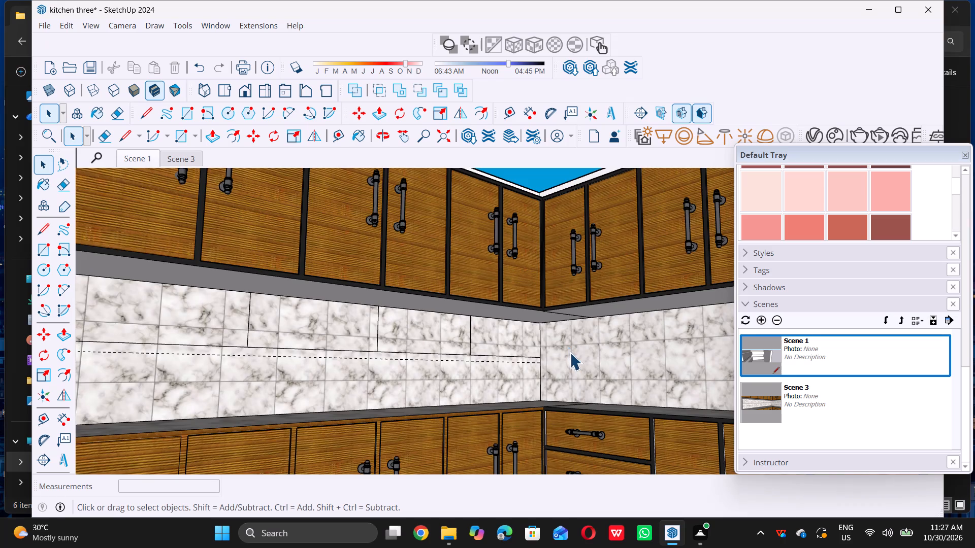
pyautogui.scroll(-4, 570, 355)
pyautogui.moveTo(525, 359); pyautogui.dragTo(525, 374, button='middle')
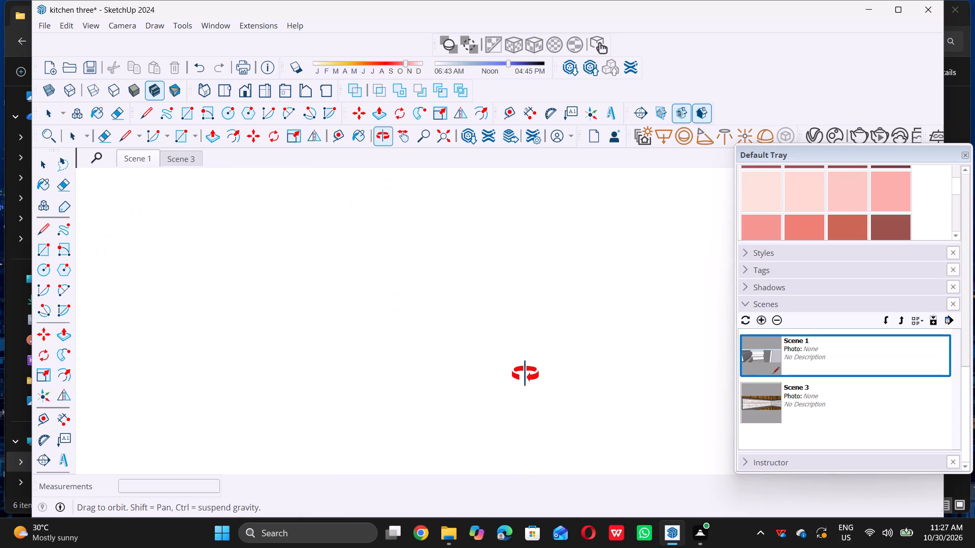
pyautogui.moveTo(525, 374); pyautogui.dragTo(537, 388, button='middle')
pyautogui.scroll(5, 404, 366)
pyautogui.moveTo(399, 339); pyautogui.dragTo(347, 321, button='middle')
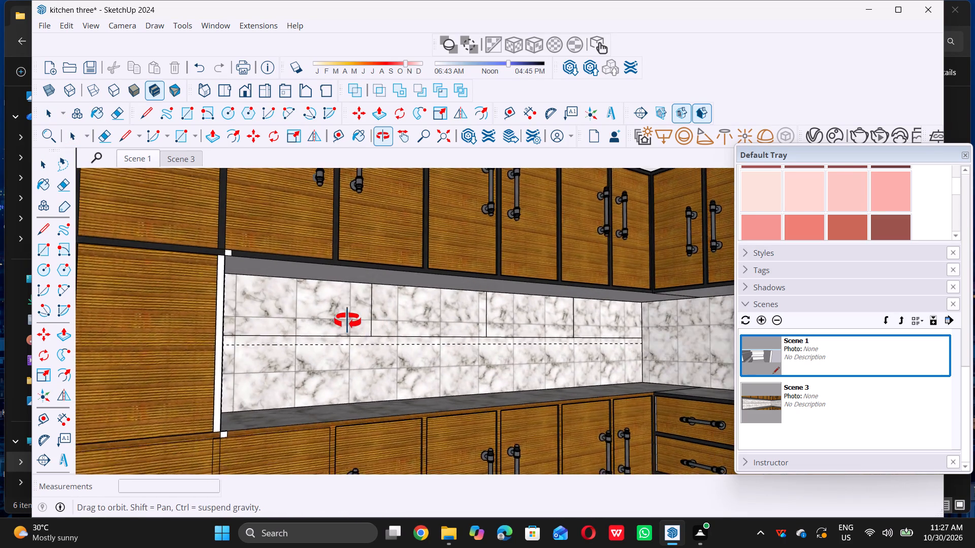
pyautogui.moveTo(347, 321); pyautogui.dragTo(330, 313, button='middle')
pyautogui.moveTo(344, 308); pyautogui.dragTo(326, 307, button='middle')
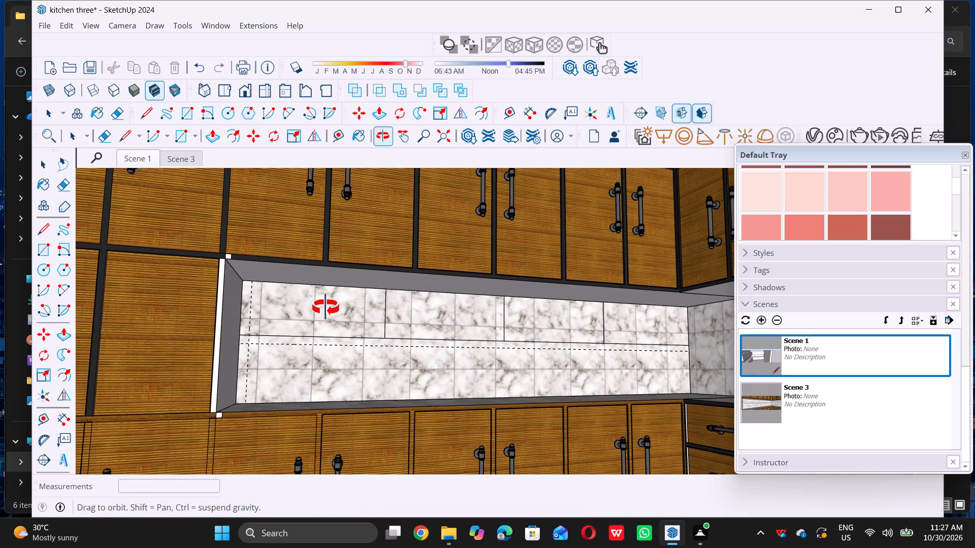
pyautogui.moveTo(326, 307); pyautogui.dragTo(325, 307, button='middle')
pyautogui.moveTo(382, 291); pyautogui.dragTo(379, 283, button='middle')
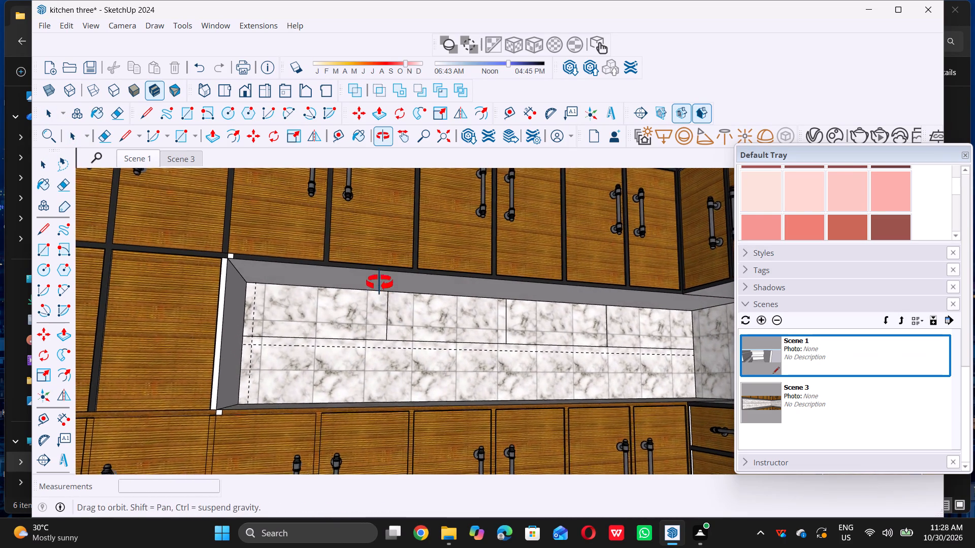
pyautogui.moveTo(379, 283); pyautogui.dragTo(379, 282, button='middle')
pyautogui.scroll(7, 379, 282)
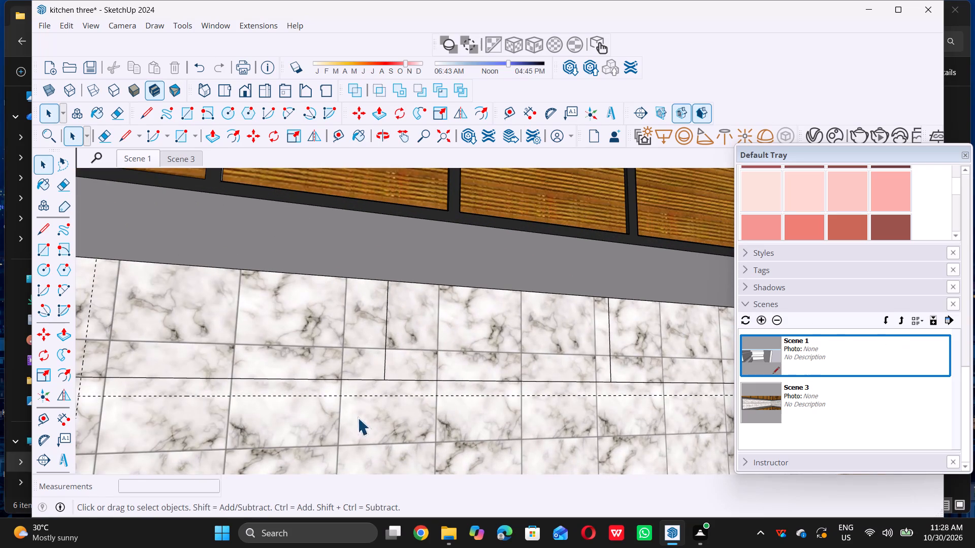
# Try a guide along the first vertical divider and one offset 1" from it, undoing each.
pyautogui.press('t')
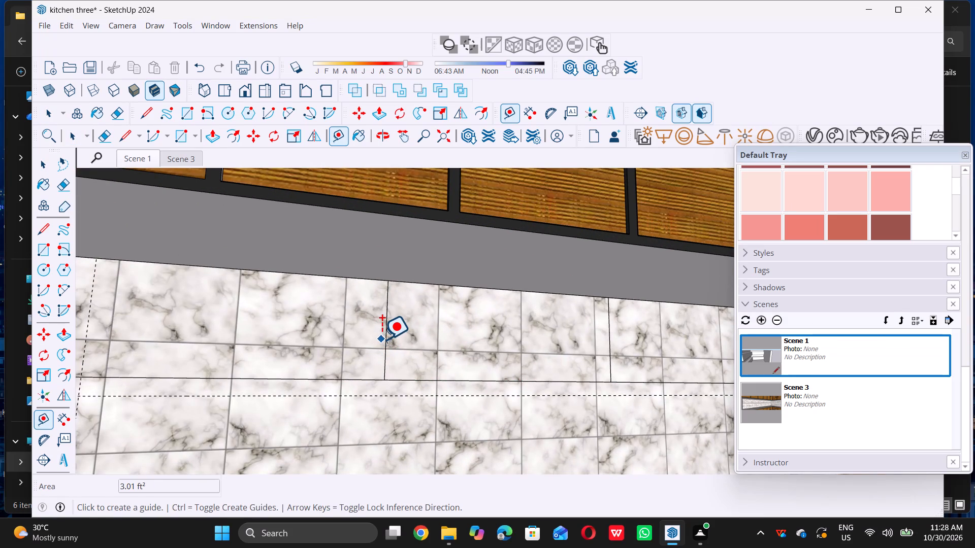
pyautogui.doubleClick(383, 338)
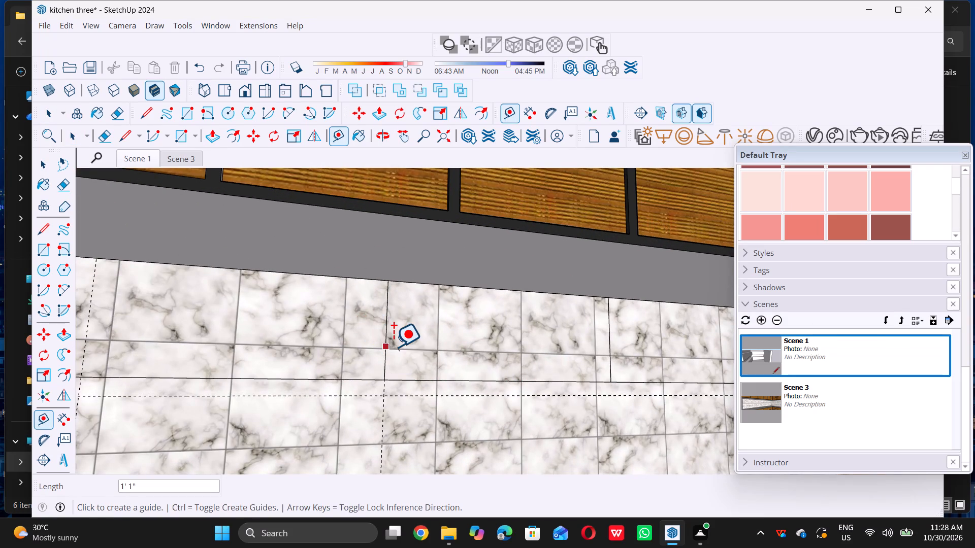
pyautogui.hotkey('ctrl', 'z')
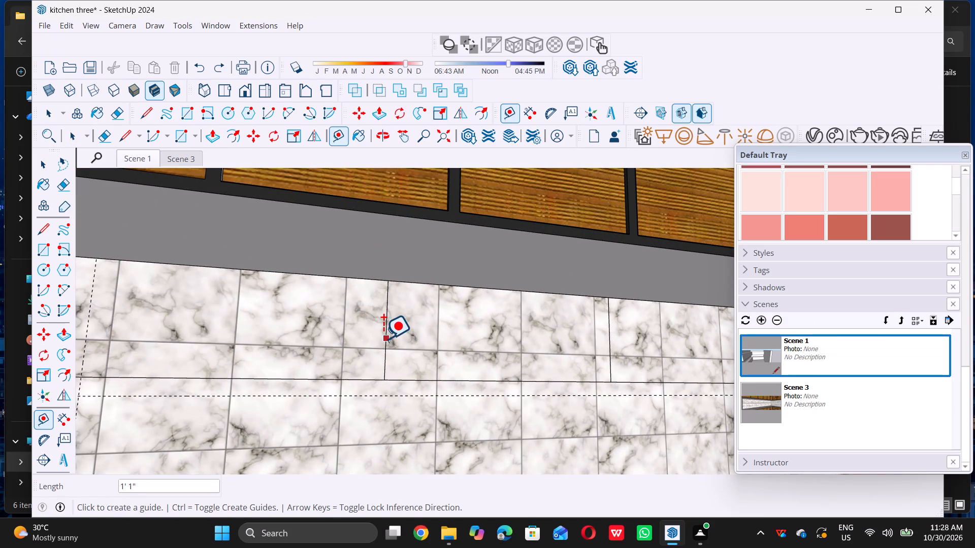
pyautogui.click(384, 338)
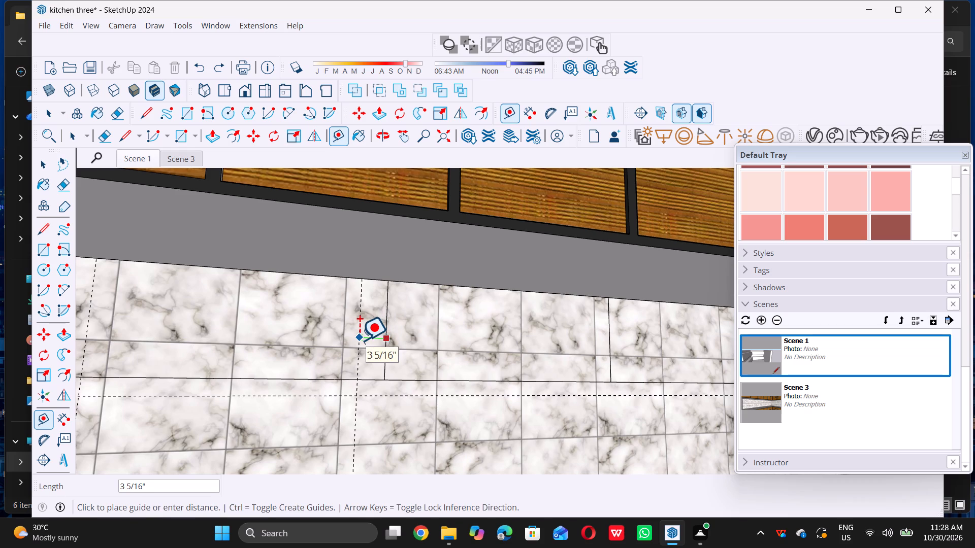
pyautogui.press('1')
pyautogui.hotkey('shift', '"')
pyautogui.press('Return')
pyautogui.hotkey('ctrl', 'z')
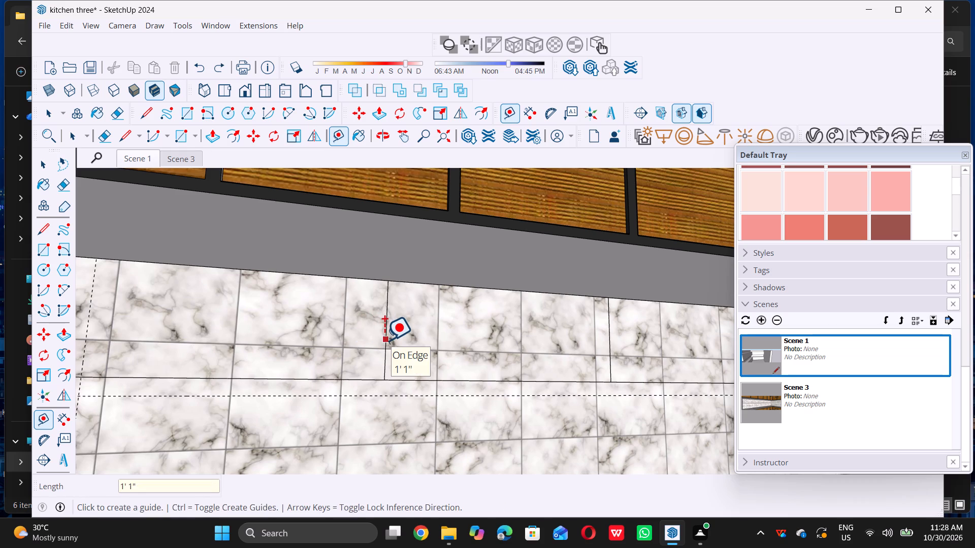
# Place a guide along the first vertical divider and another 2" from it toward the backsplash's left end.
pyautogui.tripleClick(384, 340)
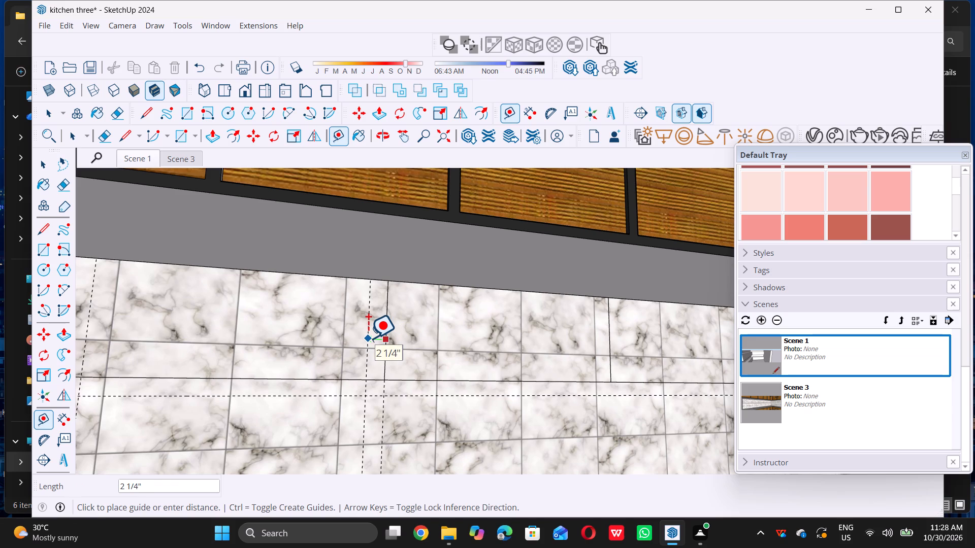
pyautogui.press('2')
pyautogui.hotkey('shift', '"')
pyautogui.press('Return')
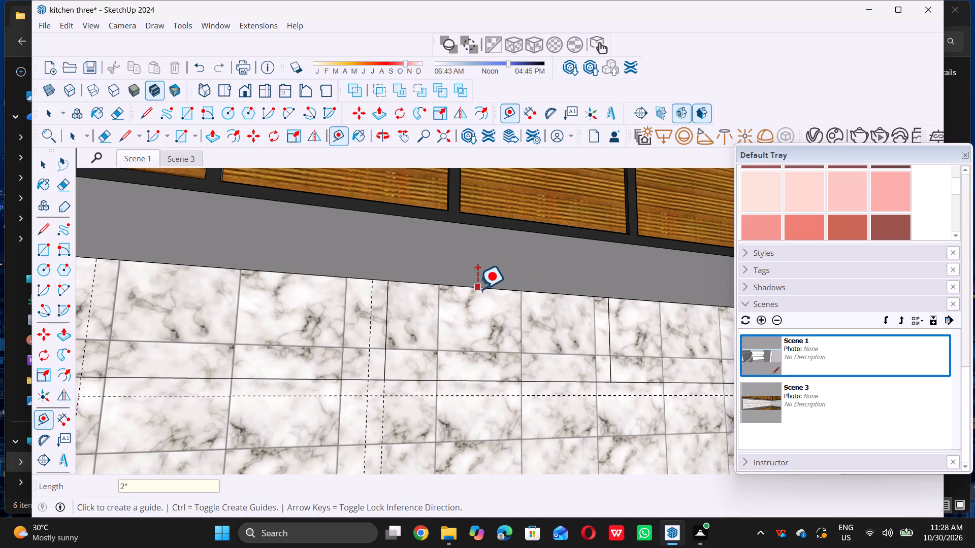
# Place a horizontal guide 2" below the top edge of the long marble backsplash.
pyautogui.click(477, 288)
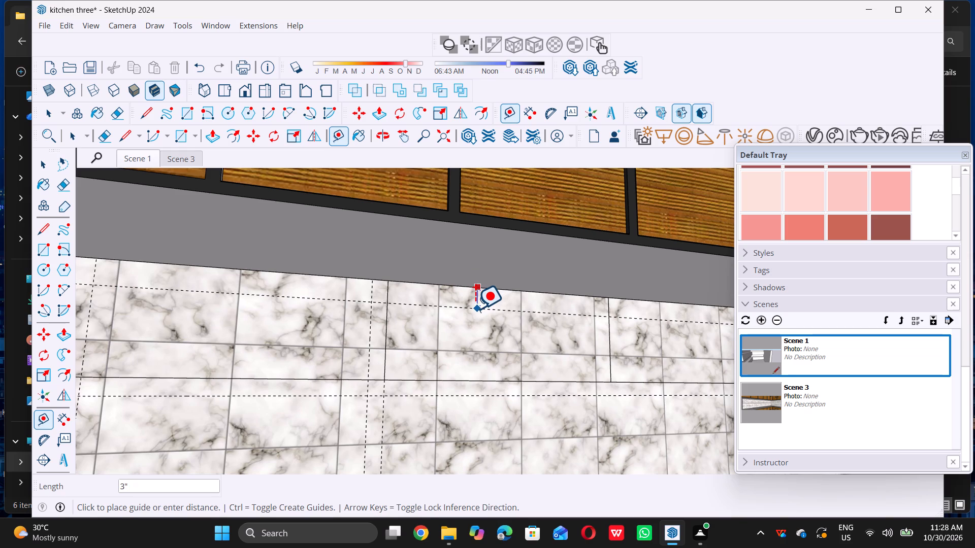
pyautogui.press('2')
pyautogui.hotkey('shift', '"')
pyautogui.press('Return')
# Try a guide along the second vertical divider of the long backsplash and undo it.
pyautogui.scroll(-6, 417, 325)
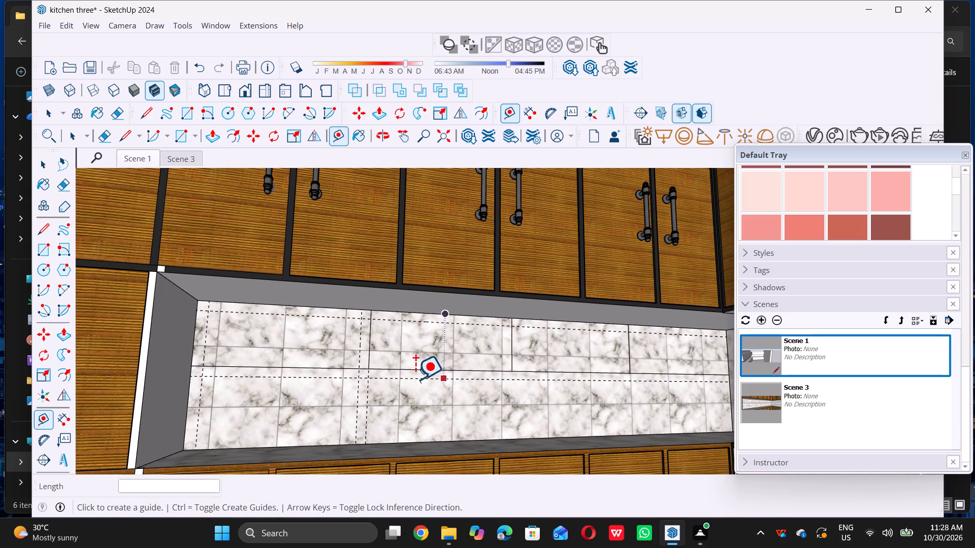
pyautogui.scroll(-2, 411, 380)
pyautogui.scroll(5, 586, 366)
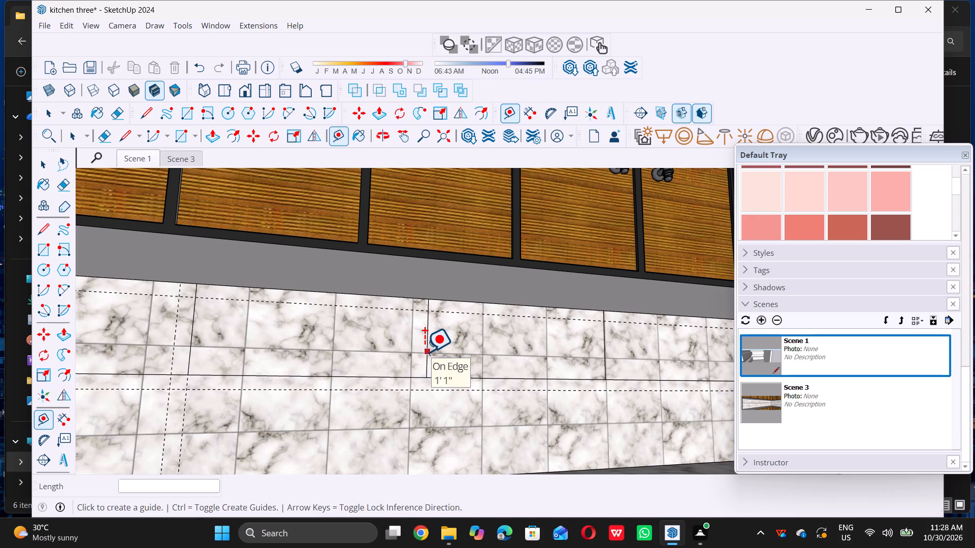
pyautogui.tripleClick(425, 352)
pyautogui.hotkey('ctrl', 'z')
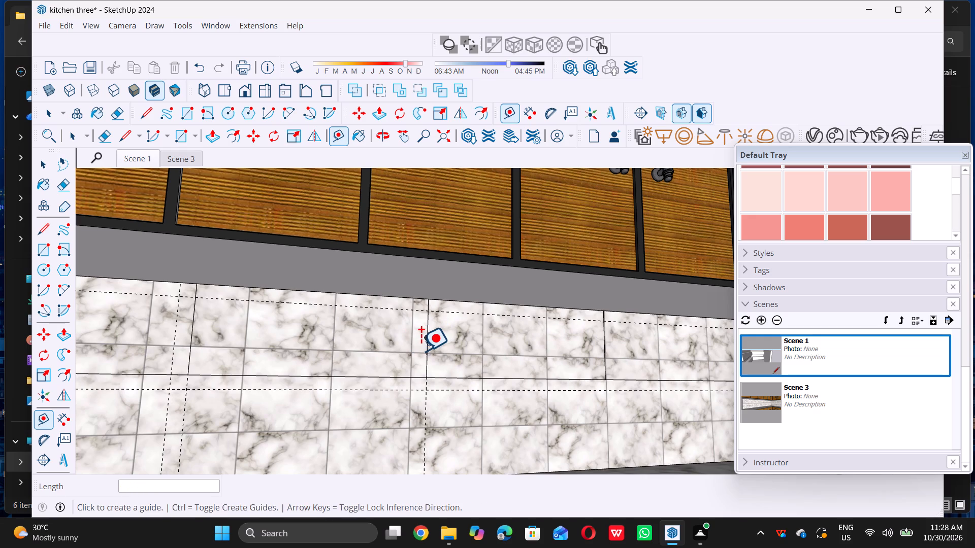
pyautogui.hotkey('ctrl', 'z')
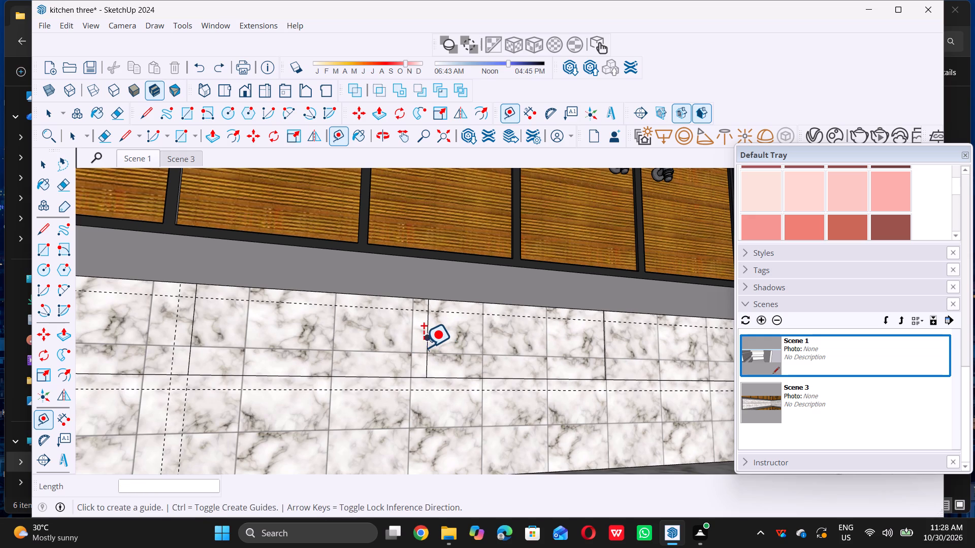
# Place a guide along the second vertical divider and another 2" from it toward the backsplash's left end.
pyautogui.scroll(2, 424, 353)
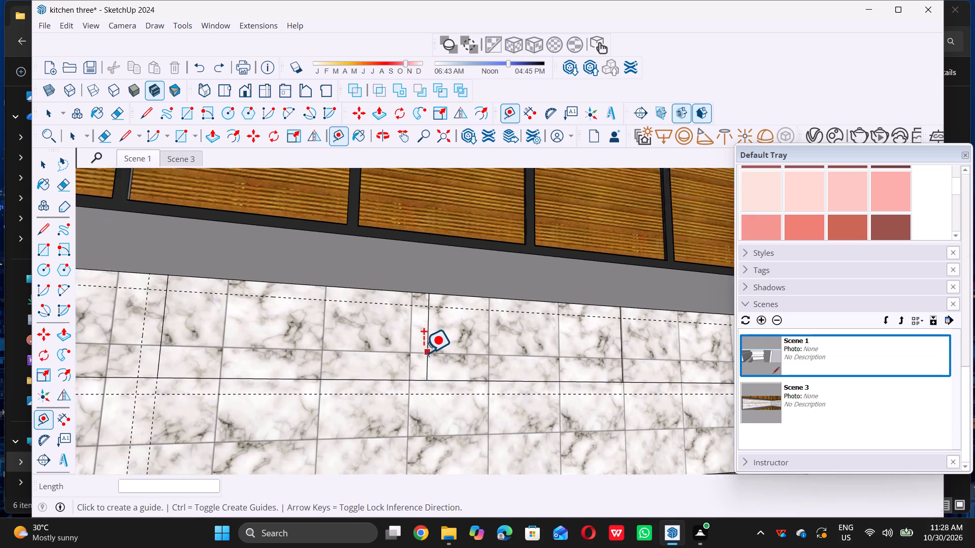
pyautogui.scroll(1, 424, 353)
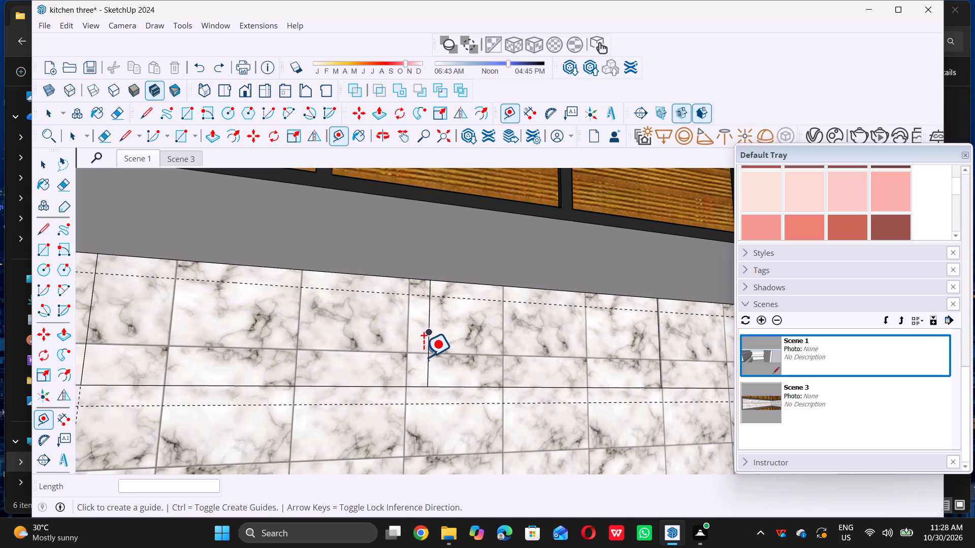
pyautogui.scroll(2, 424, 357)
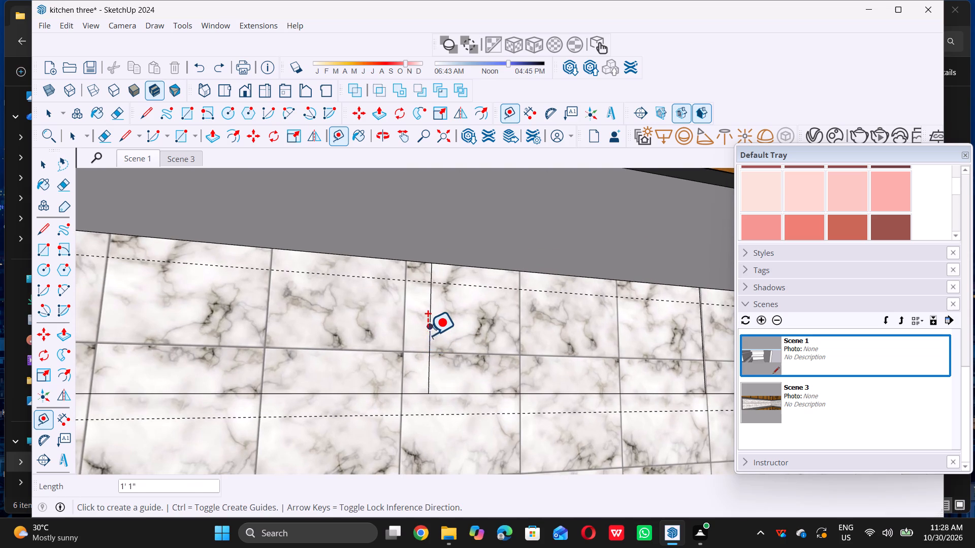
pyautogui.tripleClick(426, 344)
pyautogui.click(426, 344)
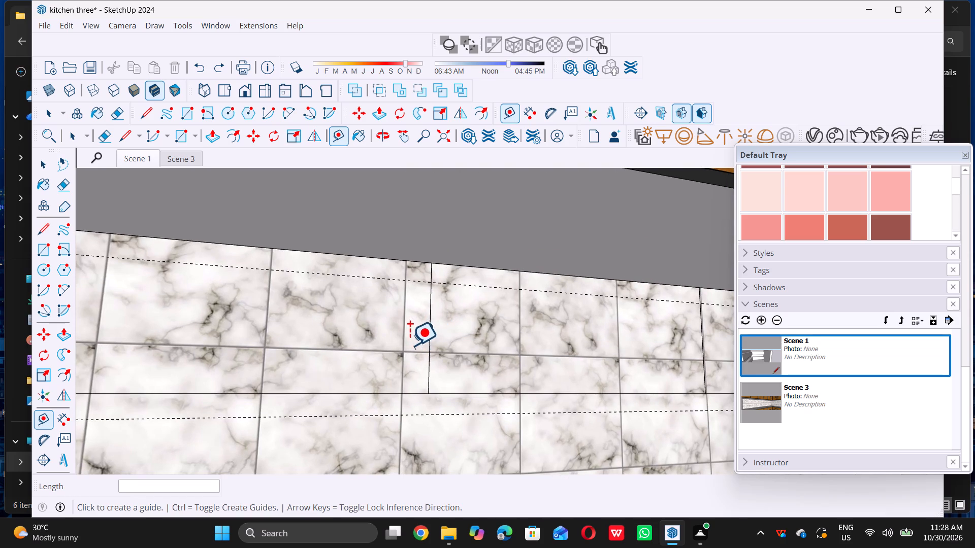
pyautogui.press('space')
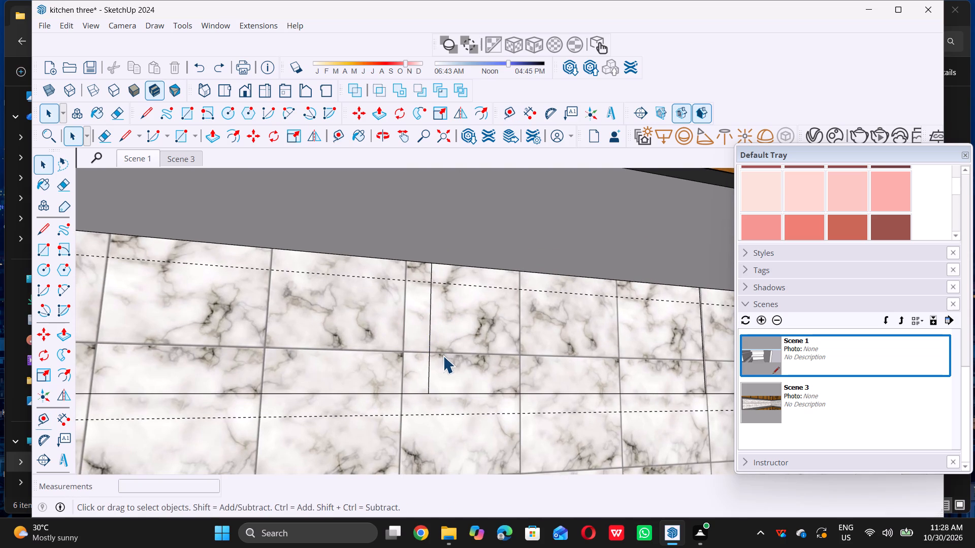
pyautogui.press('t')
pyautogui.tripleClick(430, 338)
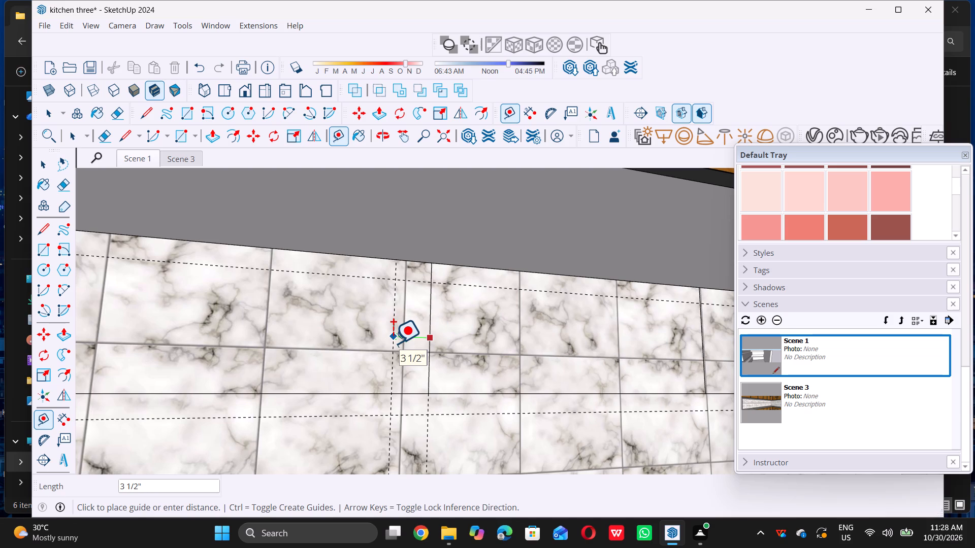
pyautogui.press('2')
pyautogui.hotkey('shift', '"')
pyautogui.press('Return')
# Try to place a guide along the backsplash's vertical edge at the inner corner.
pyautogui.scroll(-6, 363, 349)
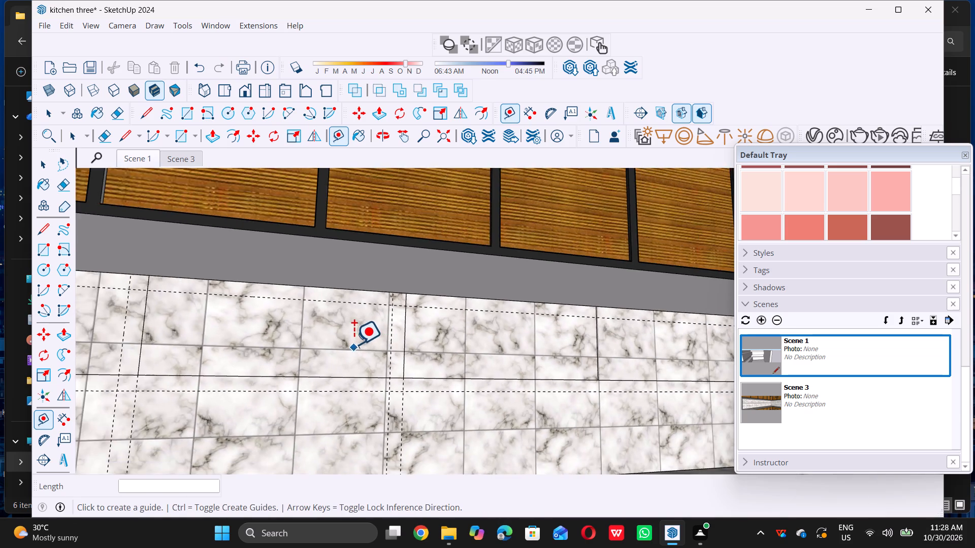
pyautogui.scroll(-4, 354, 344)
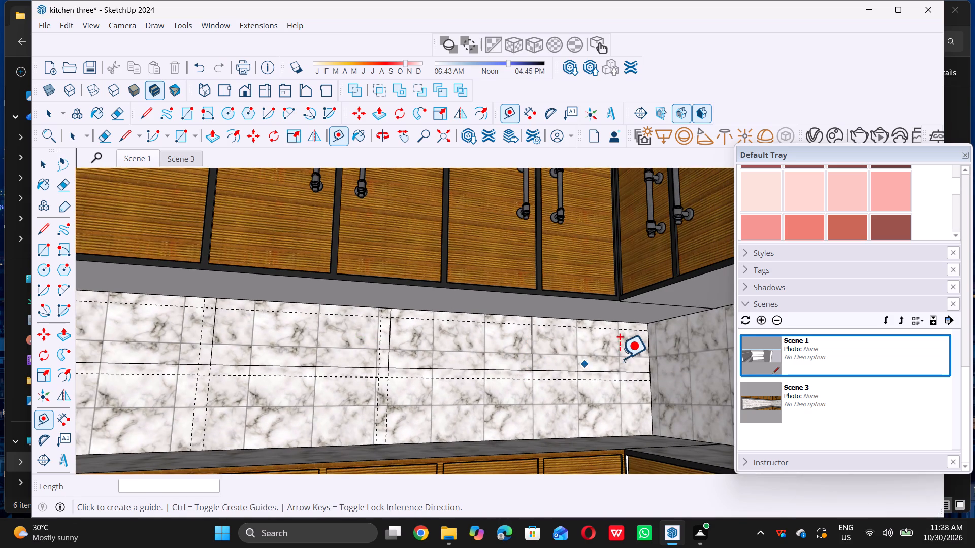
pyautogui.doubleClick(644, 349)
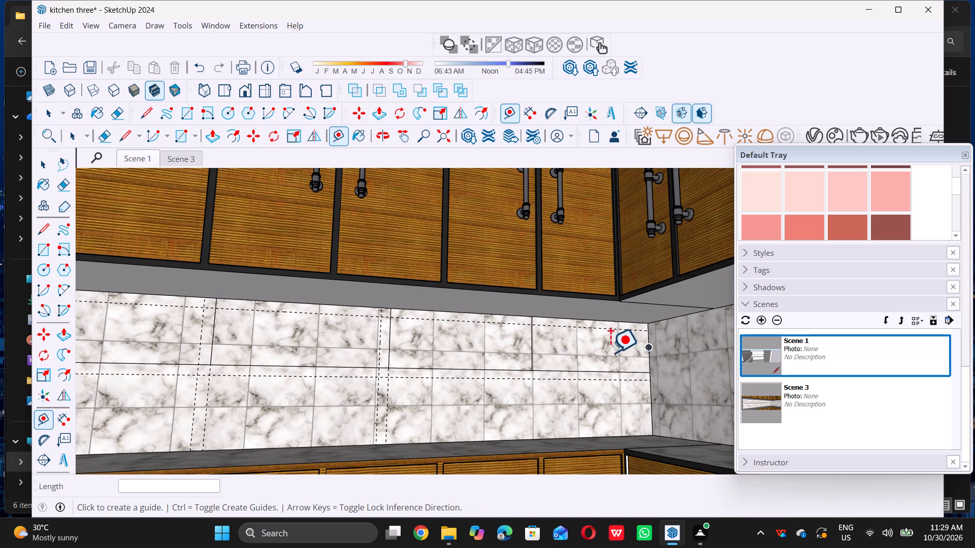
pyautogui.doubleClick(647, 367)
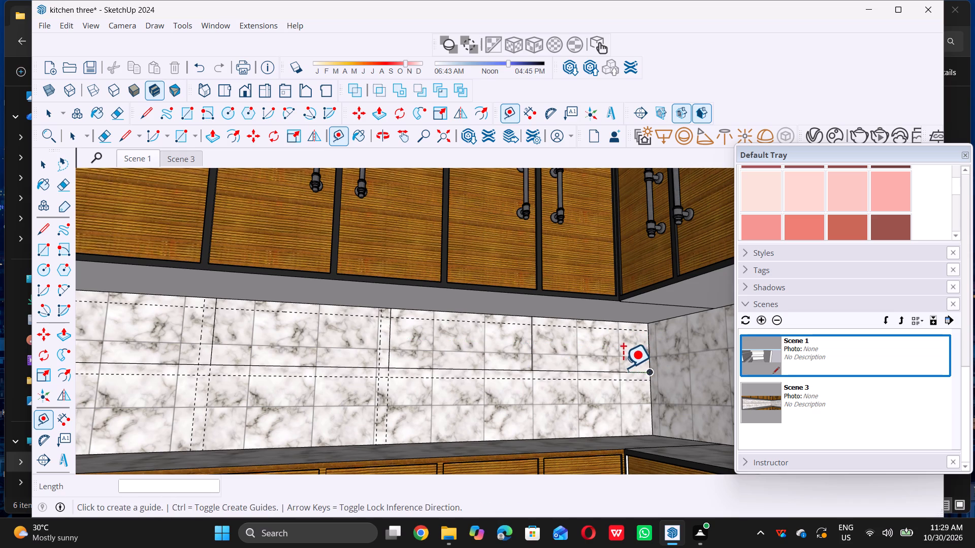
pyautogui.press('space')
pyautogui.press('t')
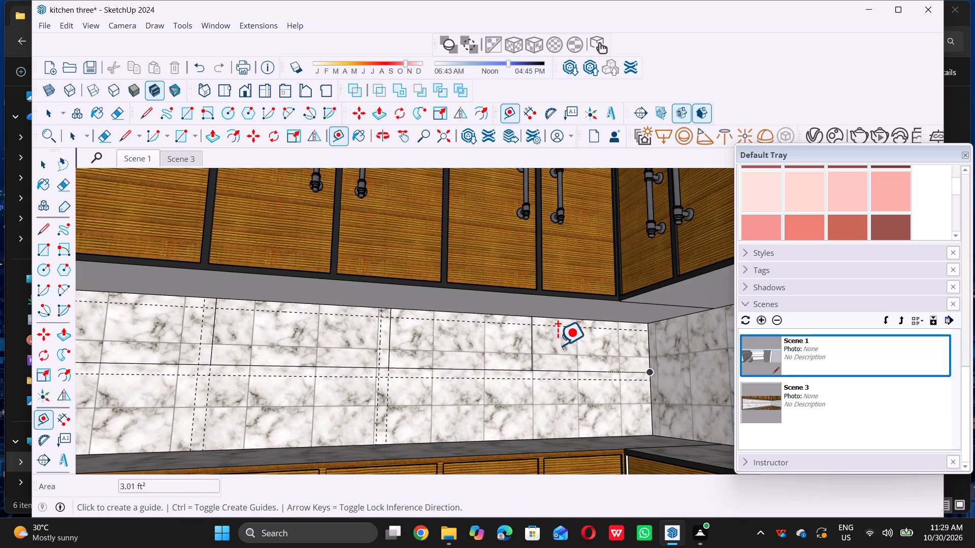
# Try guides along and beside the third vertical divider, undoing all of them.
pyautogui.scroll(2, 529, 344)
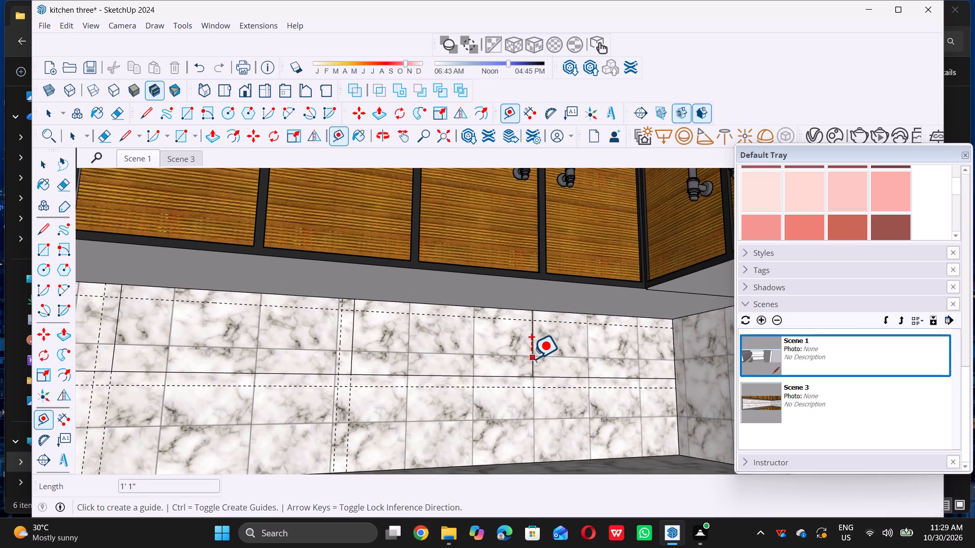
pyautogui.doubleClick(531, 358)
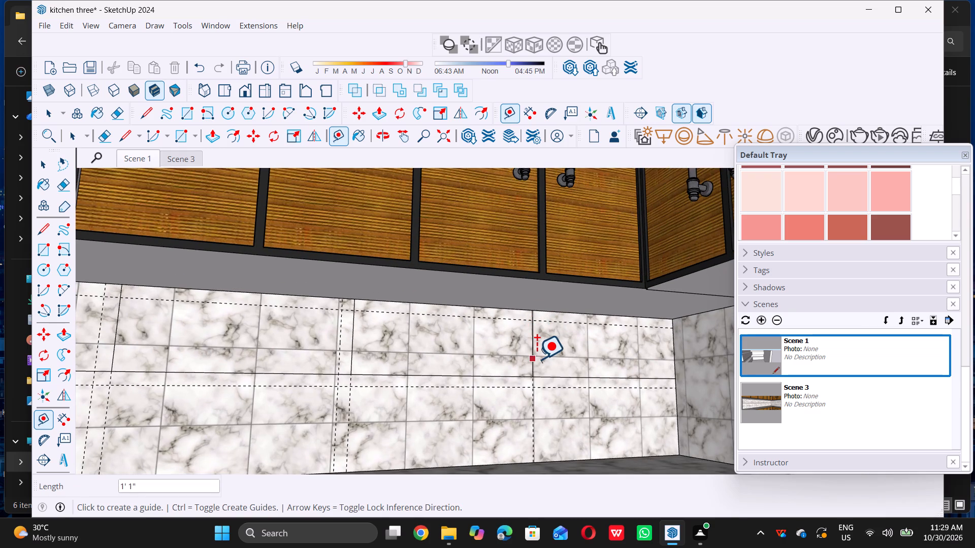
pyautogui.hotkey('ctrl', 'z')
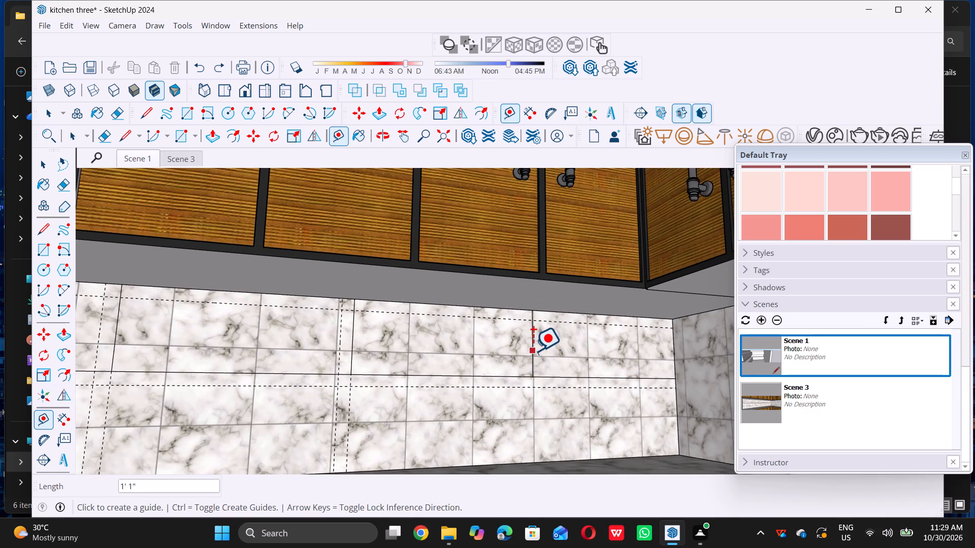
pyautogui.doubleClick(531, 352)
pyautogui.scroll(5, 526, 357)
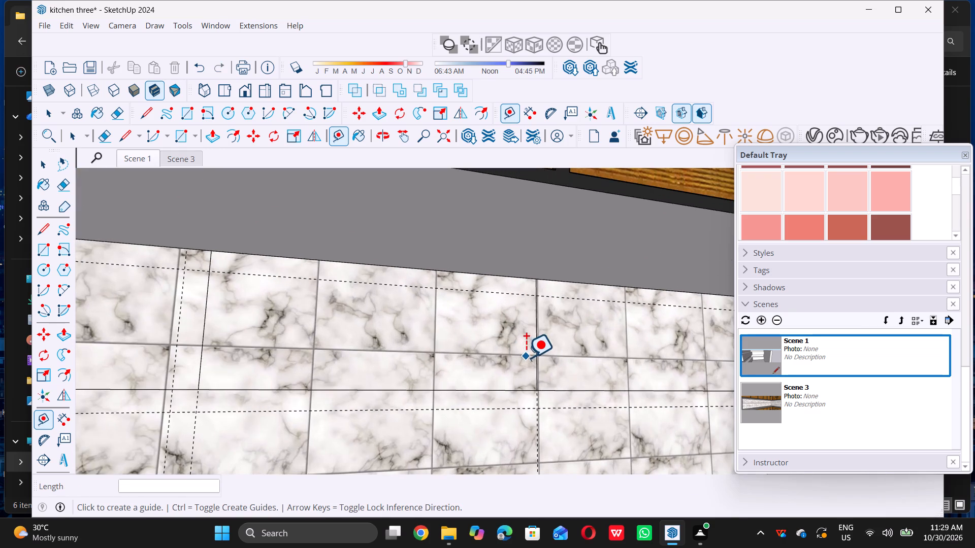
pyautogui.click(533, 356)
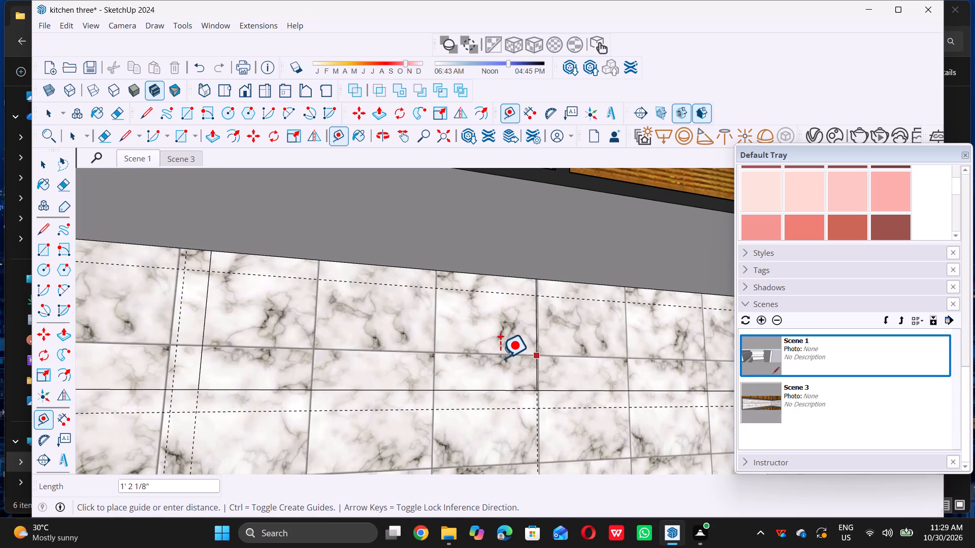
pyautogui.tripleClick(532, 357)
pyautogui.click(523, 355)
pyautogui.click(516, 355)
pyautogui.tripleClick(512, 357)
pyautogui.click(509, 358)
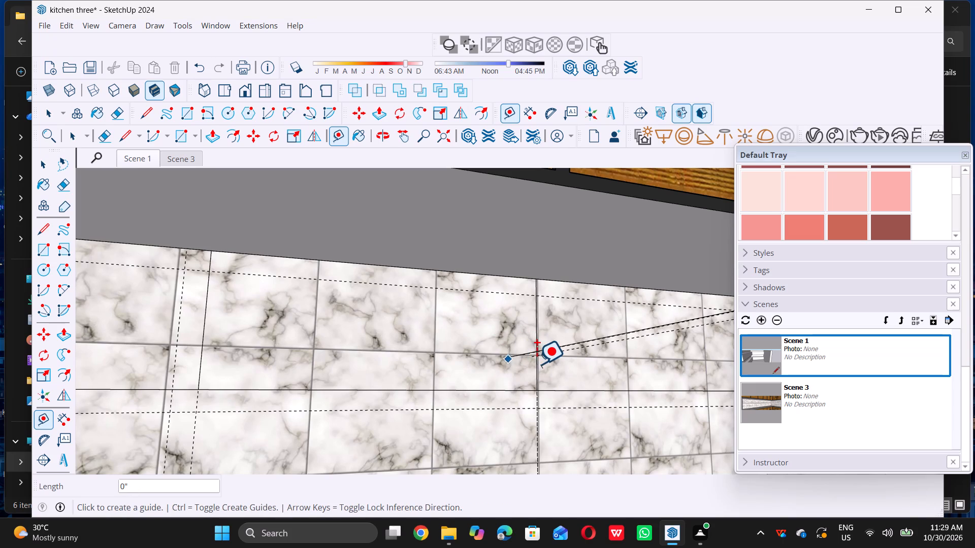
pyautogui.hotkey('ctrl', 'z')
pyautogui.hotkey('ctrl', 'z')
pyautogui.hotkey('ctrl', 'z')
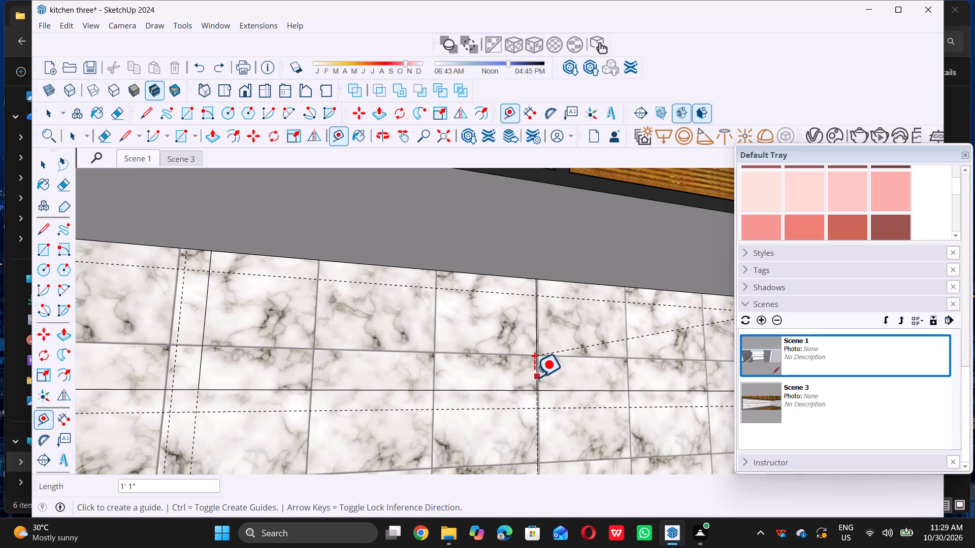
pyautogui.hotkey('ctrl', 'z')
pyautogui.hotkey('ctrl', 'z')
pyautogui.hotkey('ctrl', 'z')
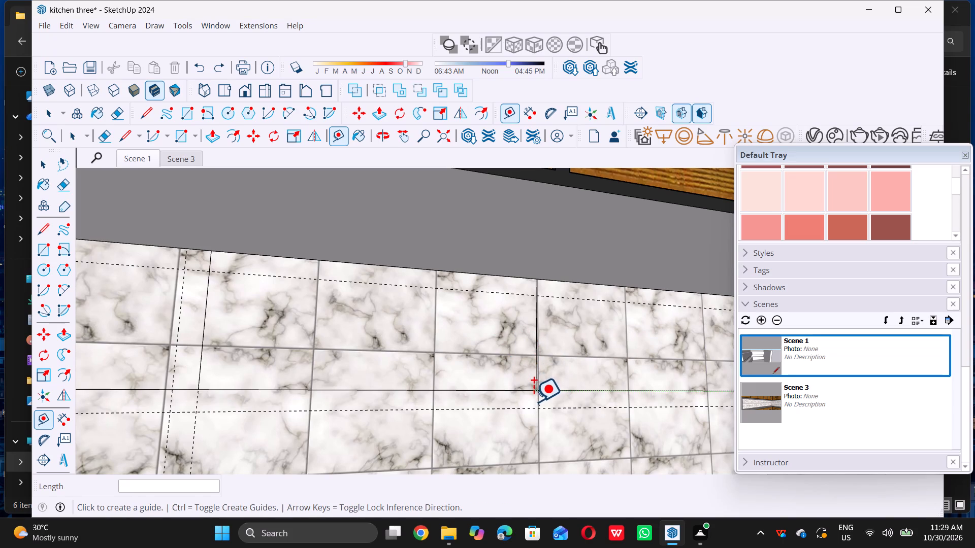
# Place a vertical guide 2" from the third divider, on the side toward the second divider.
pyautogui.scroll(6, 542, 375)
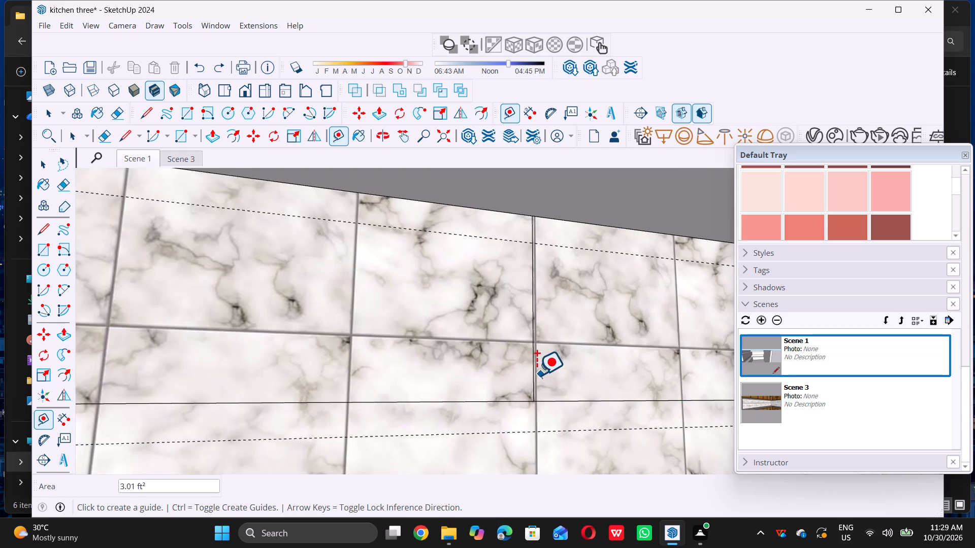
pyautogui.scroll(4, 537, 374)
pyautogui.click(531, 370)
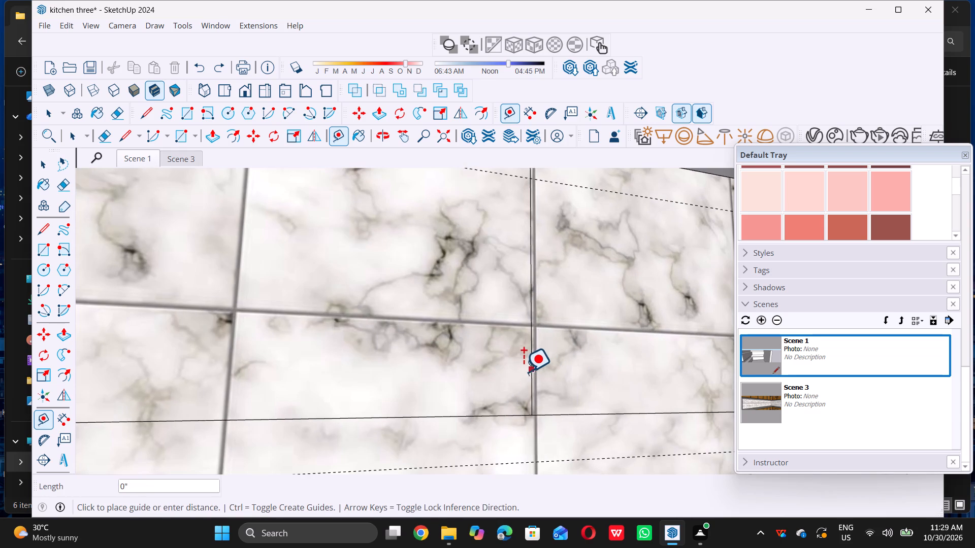
pyautogui.scroll(-5, 529, 372)
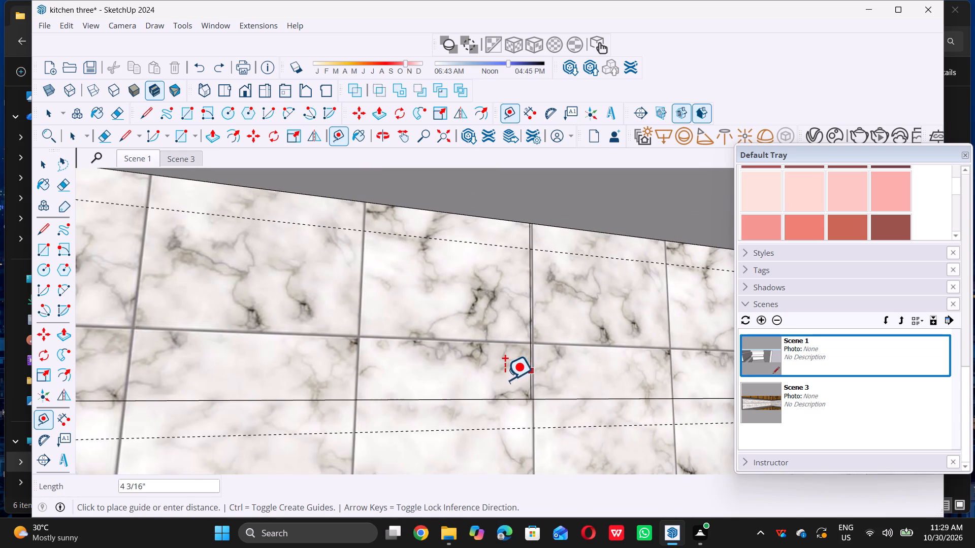
pyautogui.scroll(-5, 508, 380)
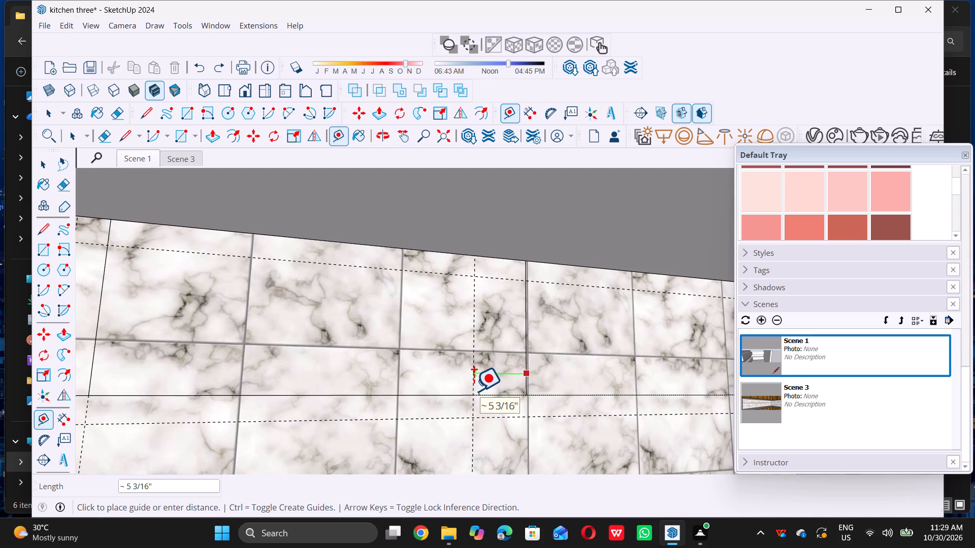
pyautogui.press('2')
pyautogui.hotkey('shift', '"')
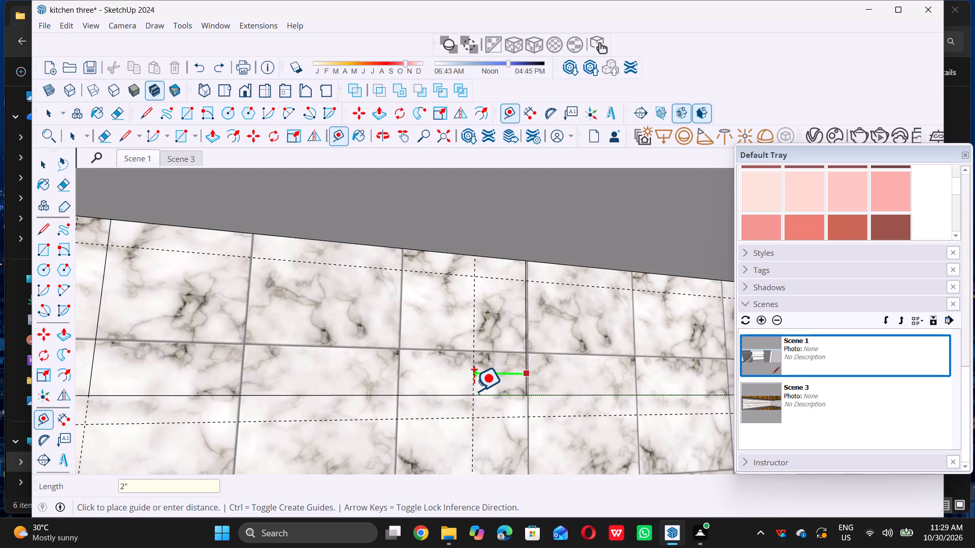
pyautogui.press('Return')
# Place a vertical guide 2" from the long backsplash's edge at the inner corner, toward the third divider.
pyautogui.scroll(-4, 477, 389)
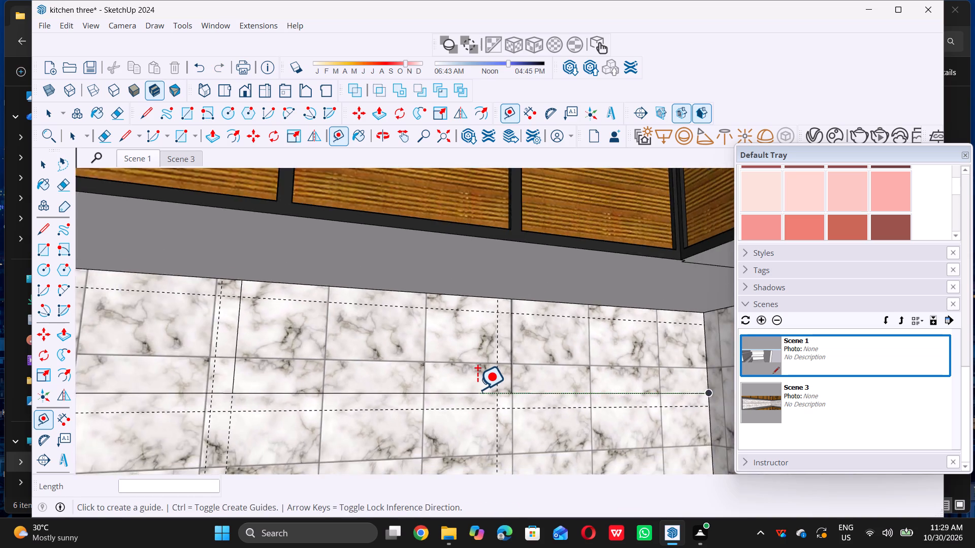
pyautogui.scroll(-2, 477, 389)
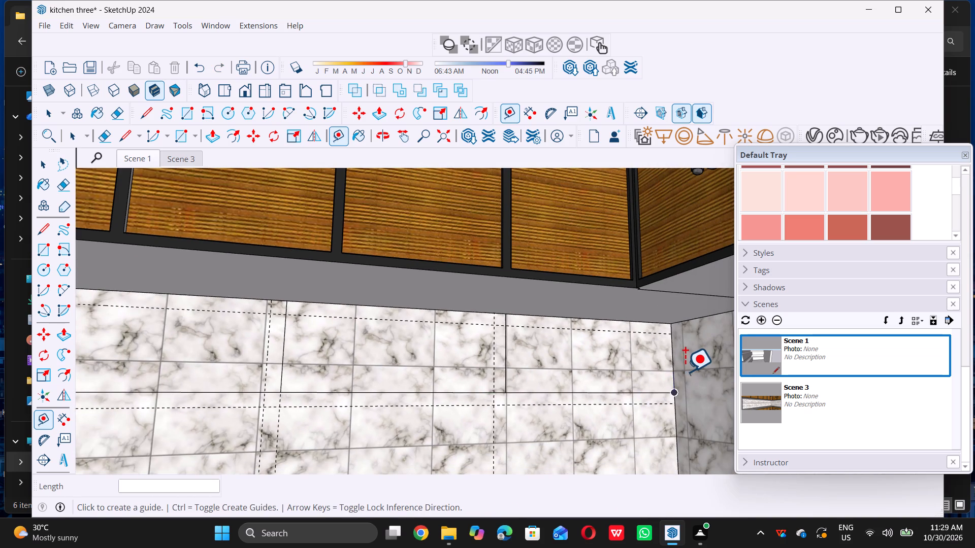
pyautogui.scroll(4, 685, 371)
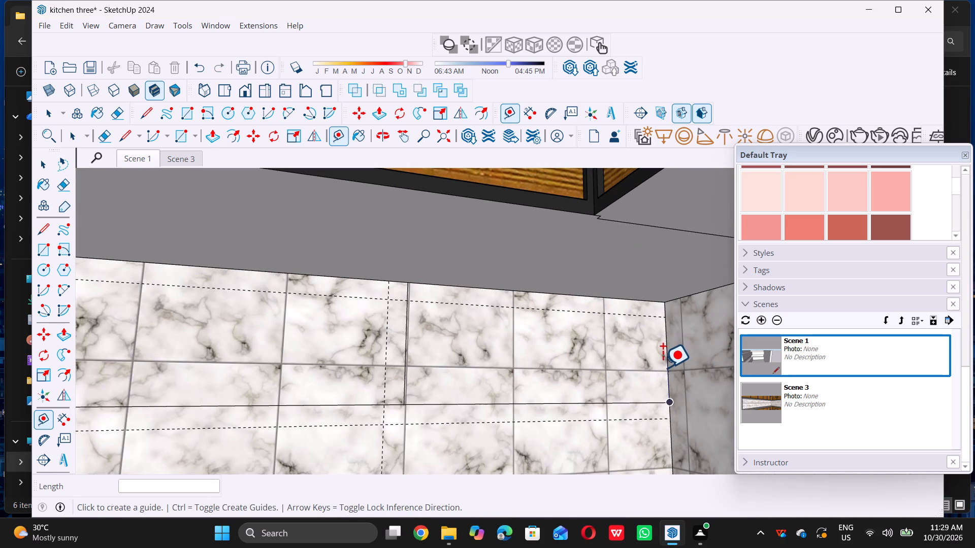
pyautogui.click(666, 331)
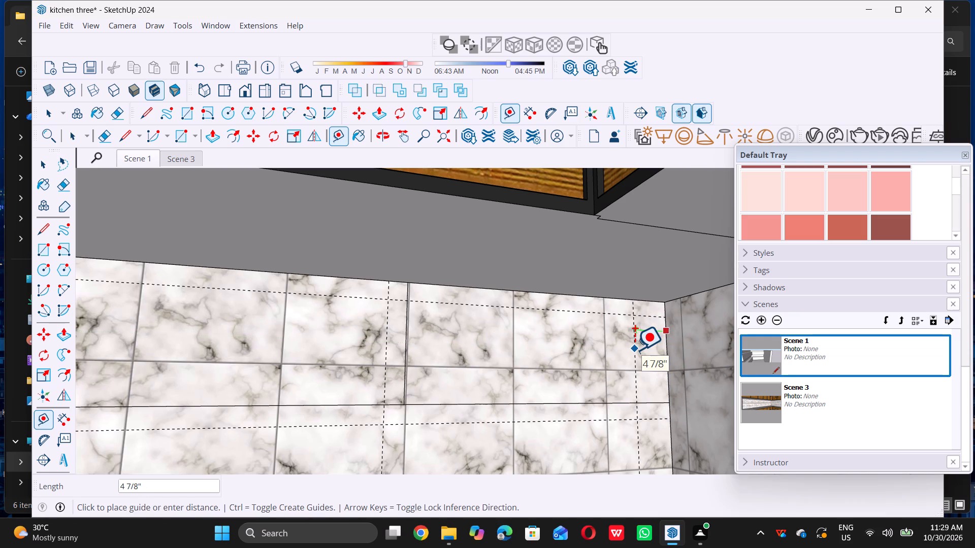
pyautogui.press('2')
pyautogui.hotkey('shift', '"')
pyautogui.press('Return')
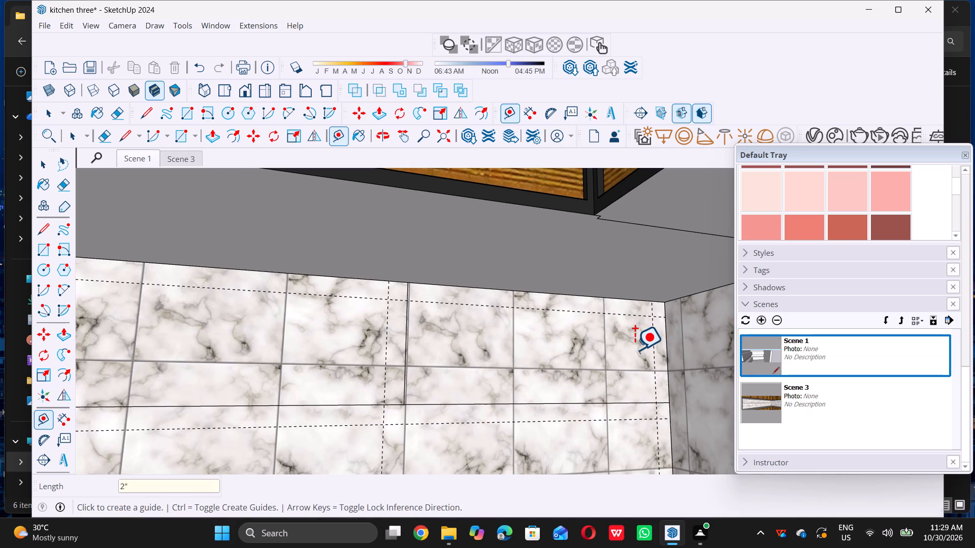
# Draw a 2' 9 5/16" by 1' 1" rectangle between the guide intersections in the panel nearest the inner corner.
pyautogui.press('space')
pyautogui.press('r')
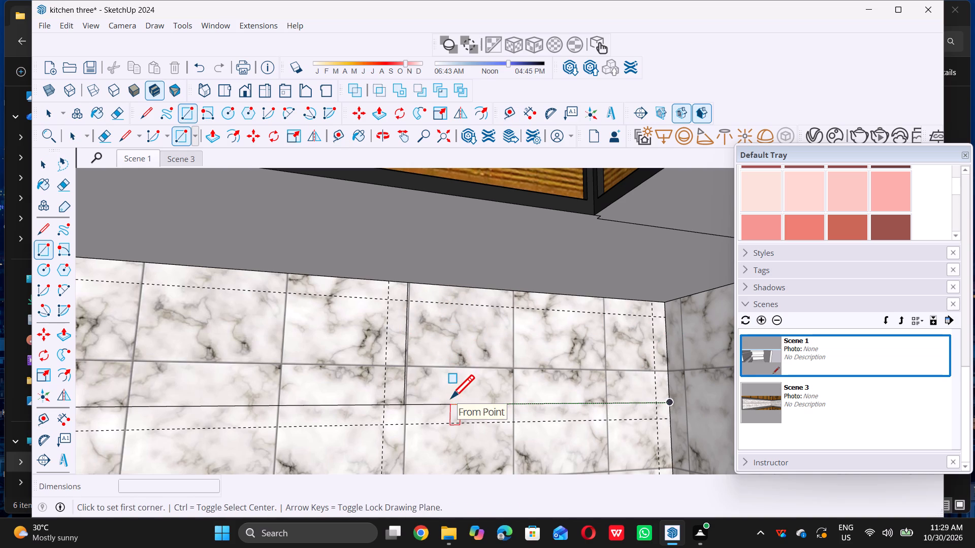
pyautogui.click(388, 301)
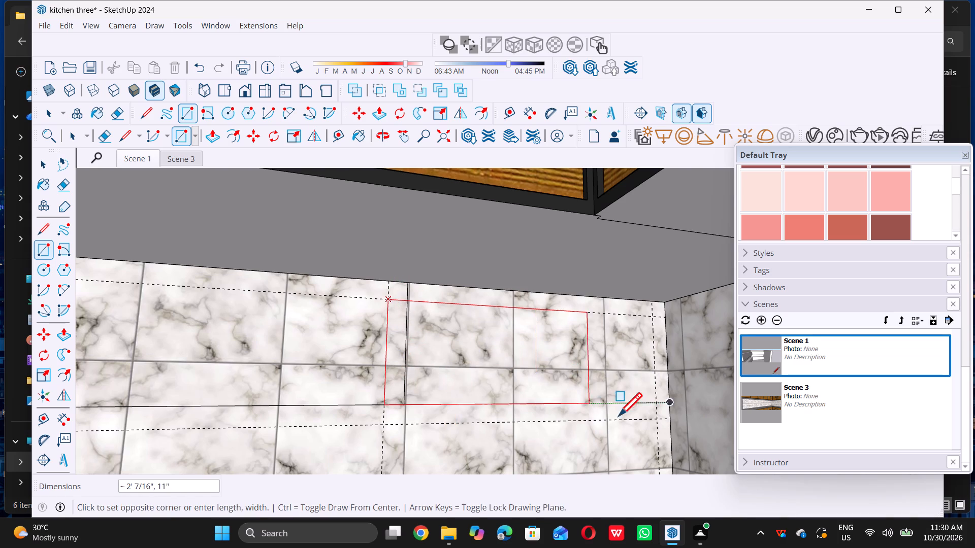
pyautogui.click(656, 421)
# Draw a 2' 9 5/16" by 1' 1" rectangle in the third panel, ending at the fourth panel rectangle's lower corner.
pyautogui.scroll(-5, 631, 431)
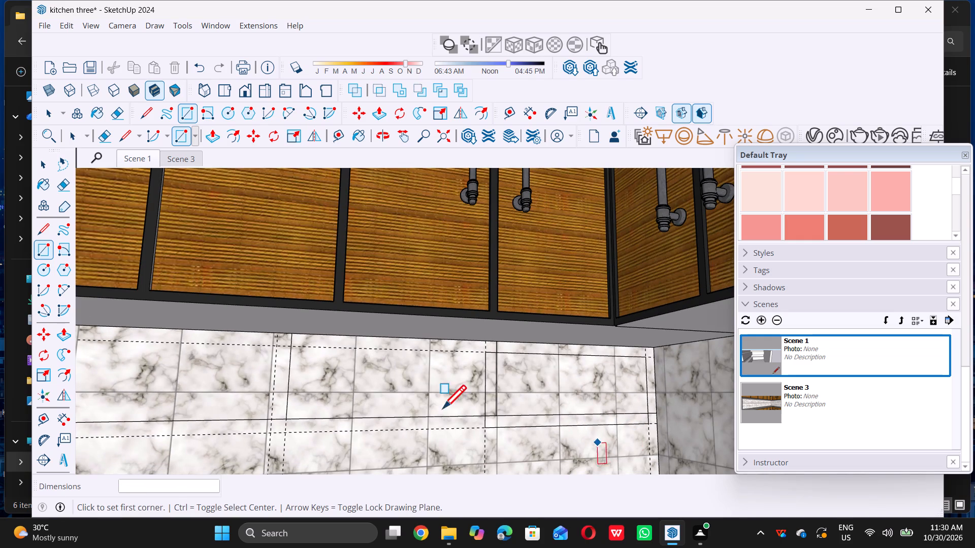
pyautogui.scroll(3, 273, 356)
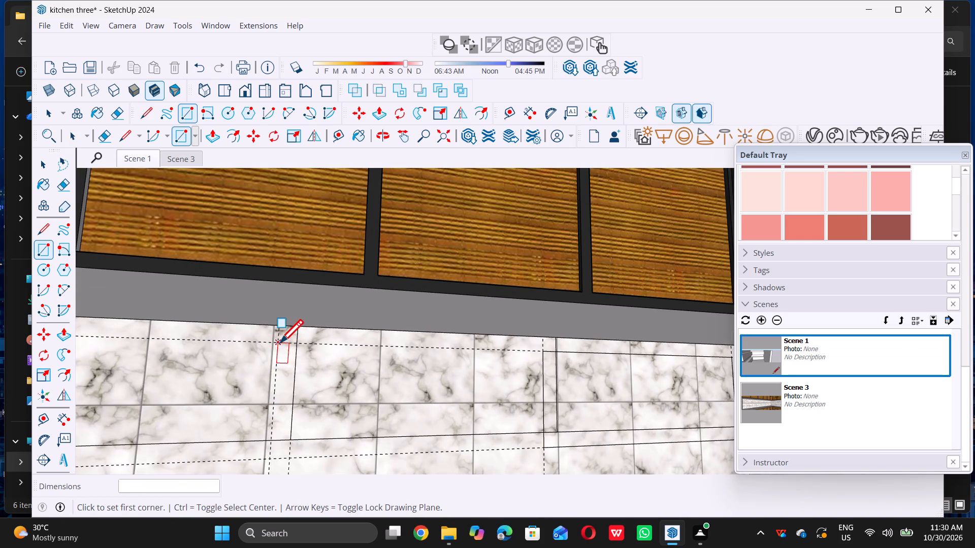
pyautogui.tripleClick(278, 343)
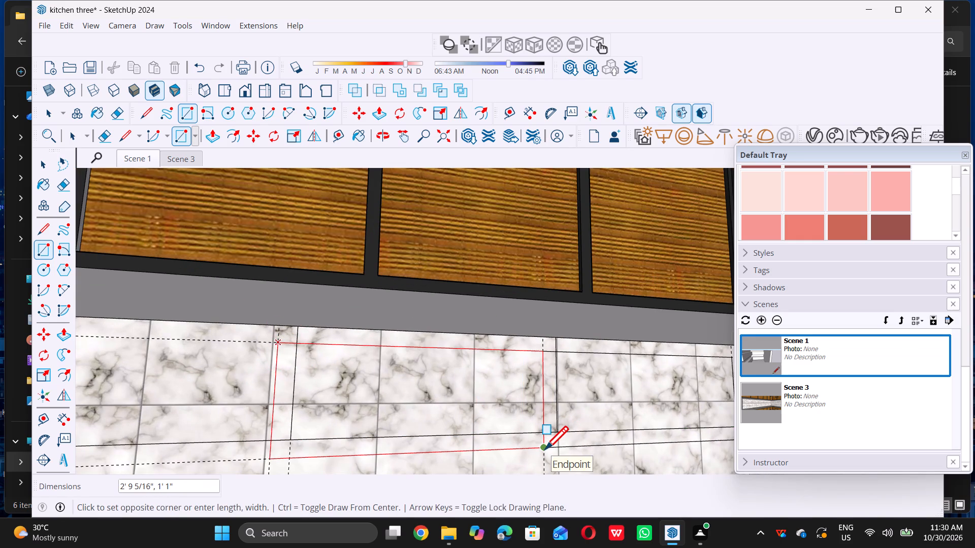
pyautogui.tripleClick(545, 449)
pyautogui.scroll(-5, 562, 446)
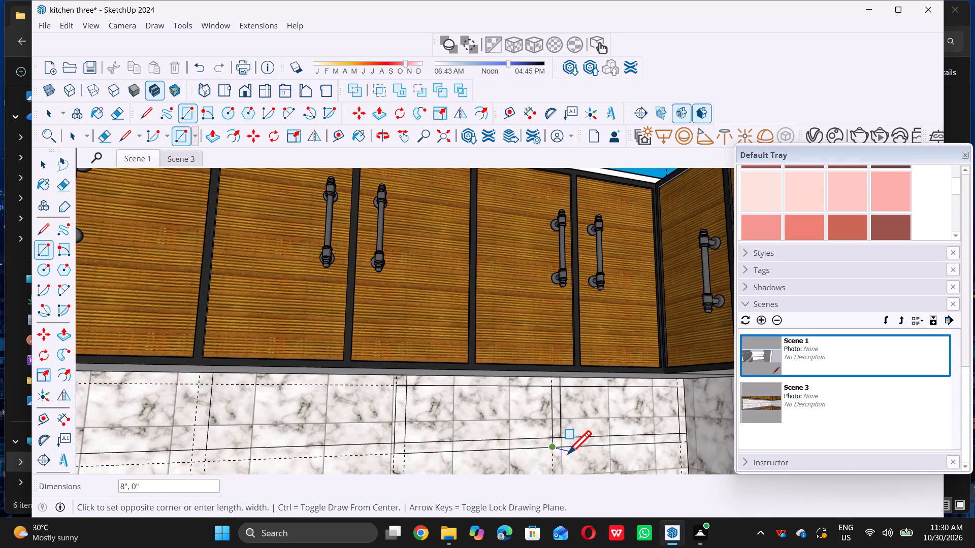
pyautogui.scroll(-4, 567, 454)
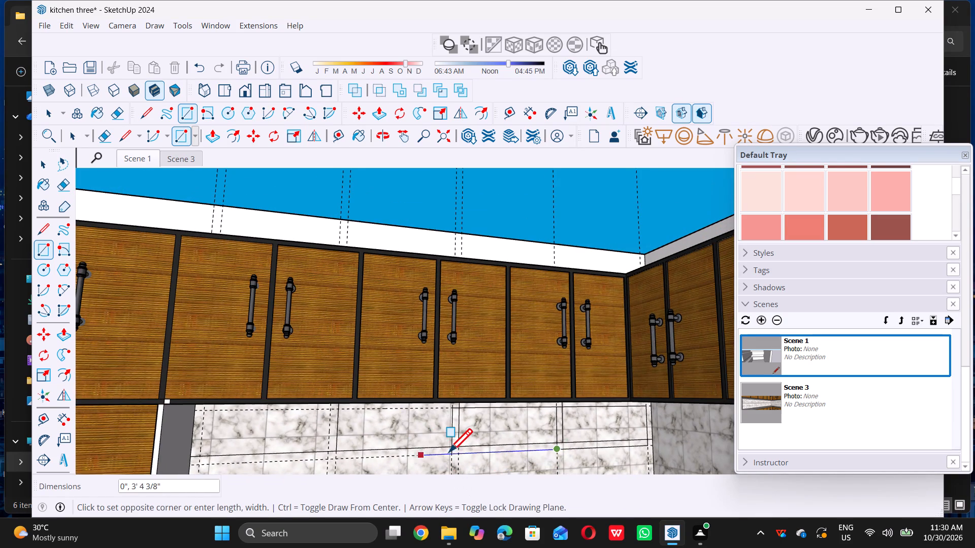
pyautogui.press('space')
# Switch to Scene 3 and draw a 2' 9 5/16" by 1' 1" rectangle in the second panel, between the guide intersections.
pyautogui.write('r')
pyautogui.scroll(-3, 490, 440)
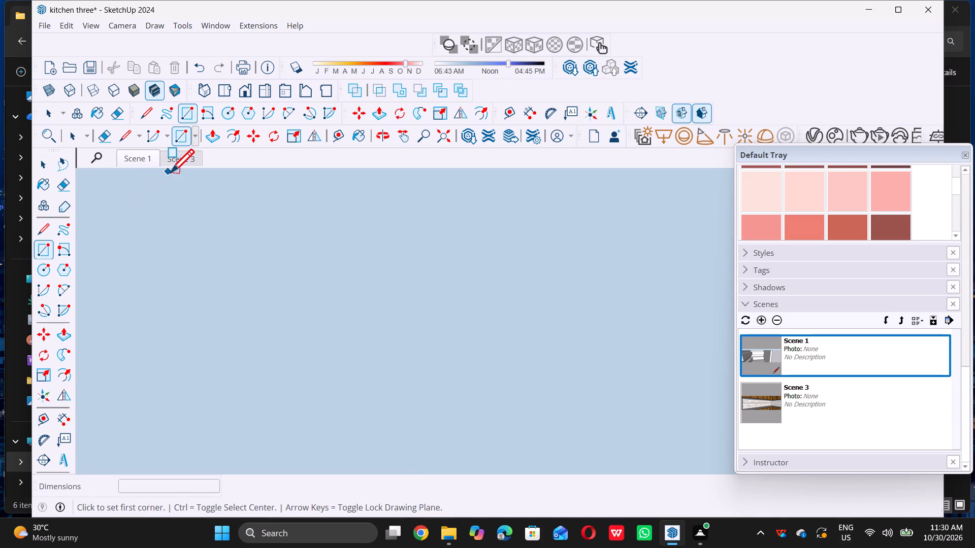
pyautogui.press('space')
pyautogui.doubleClick(187, 161)
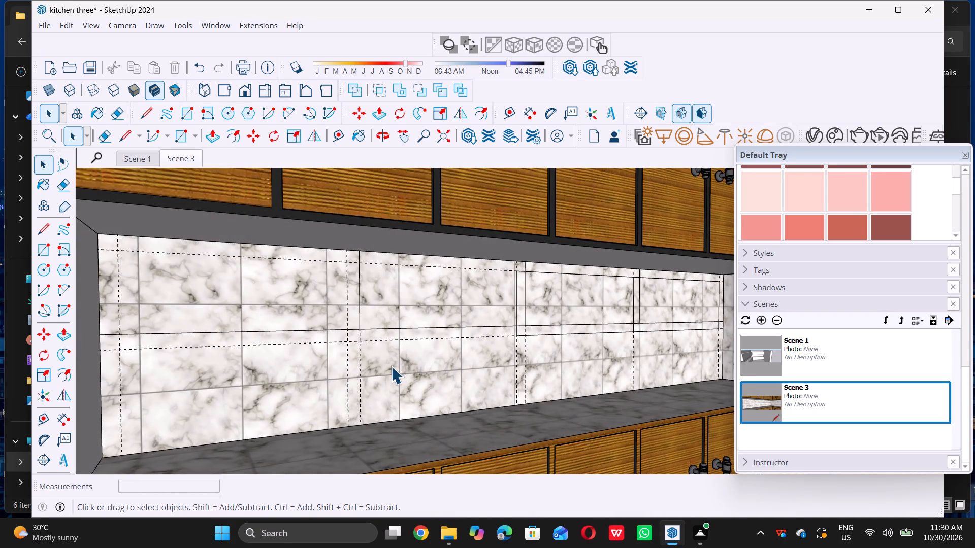
pyautogui.press('r')
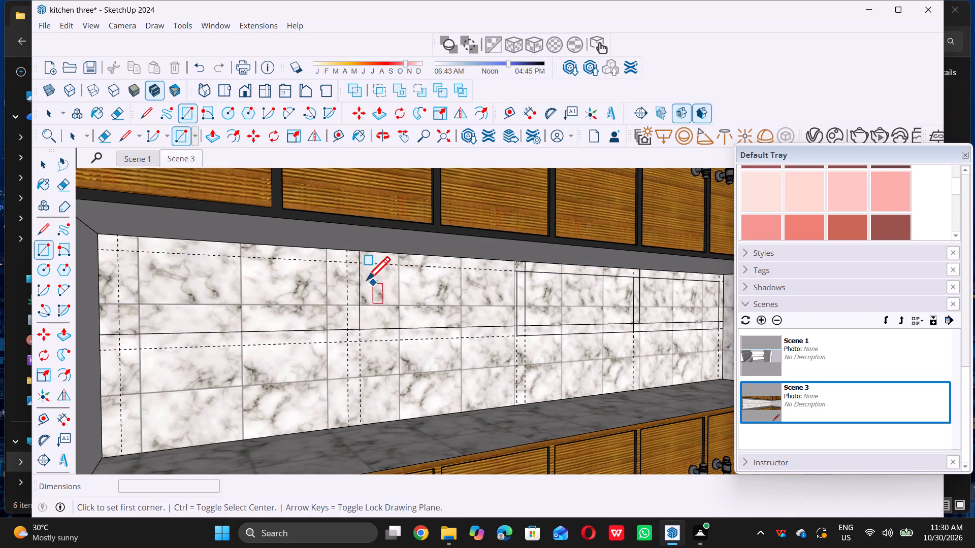
pyautogui.doubleClick(347, 261)
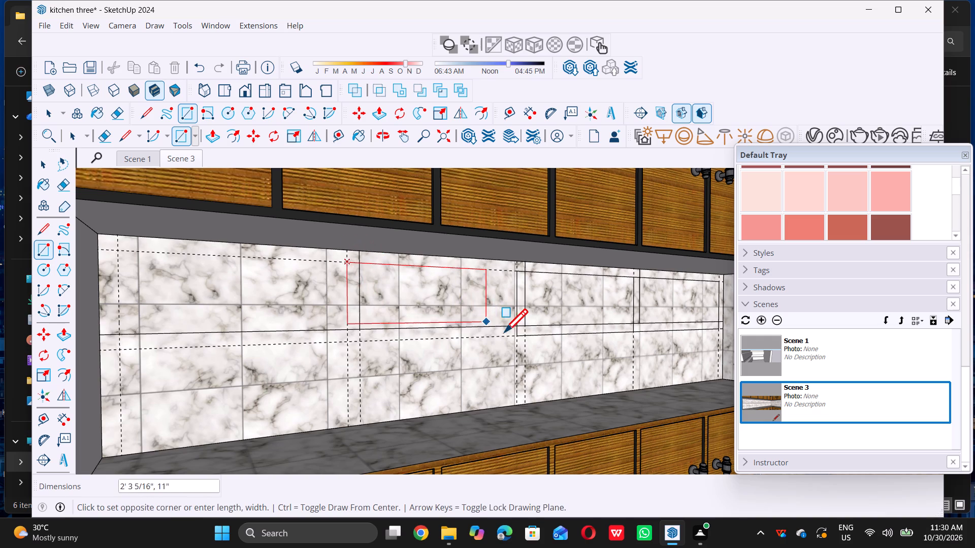
pyautogui.doubleClick(518, 338)
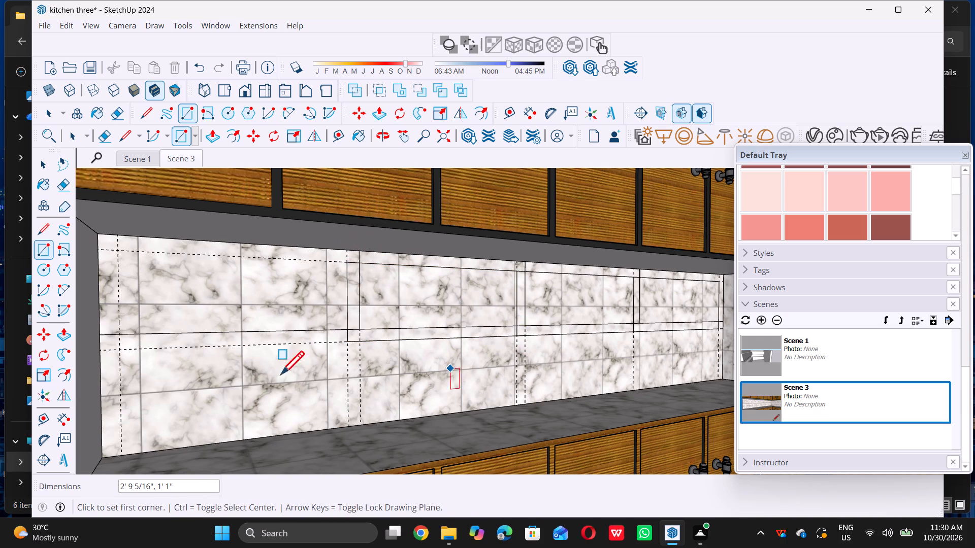
# Draw a 2' 5 5/16" by 1' 1" rectangle between the guides in the panel at the backsplash's left end.
pyautogui.doubleClick(116, 251)
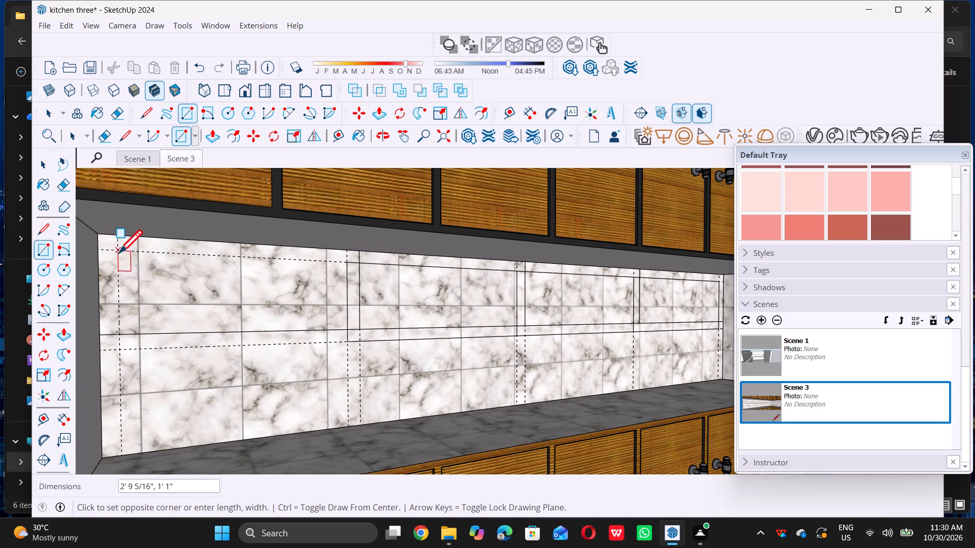
pyautogui.doubleClick(349, 341)
pyautogui.press('space')
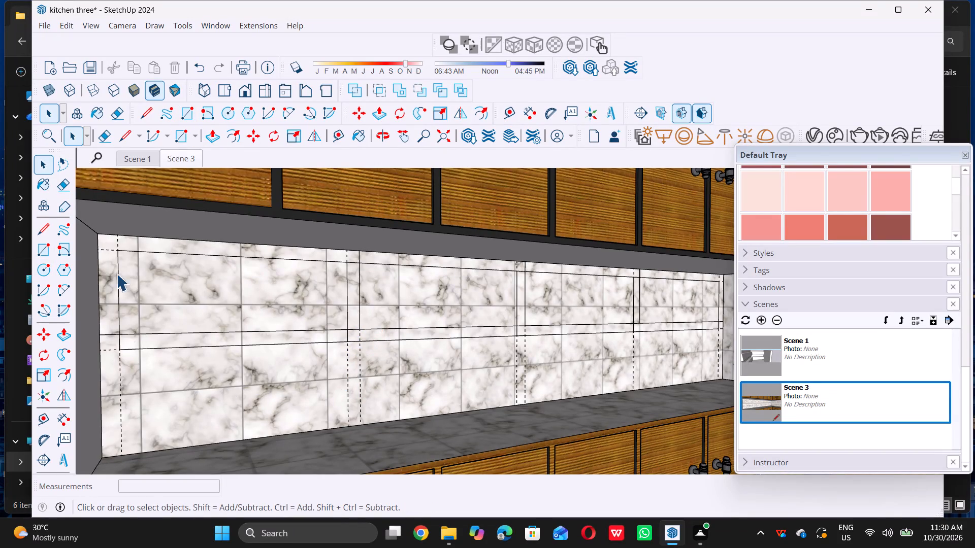
# Draw a line extending the first panel rectangle's bottom edge to the backsplash's left end.
pyautogui.scroll(4, 101, 252)
pyautogui.press('l')
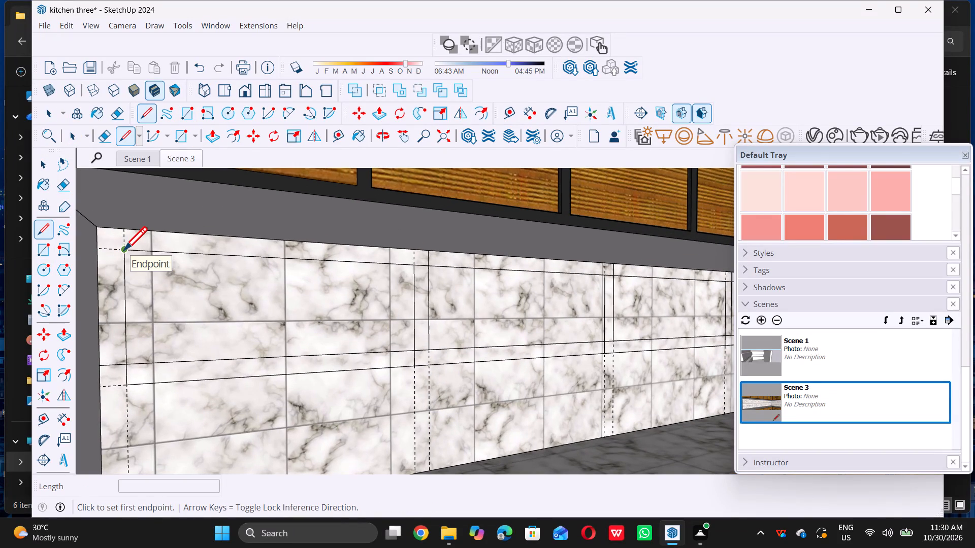
pyautogui.scroll(-4, 141, 281)
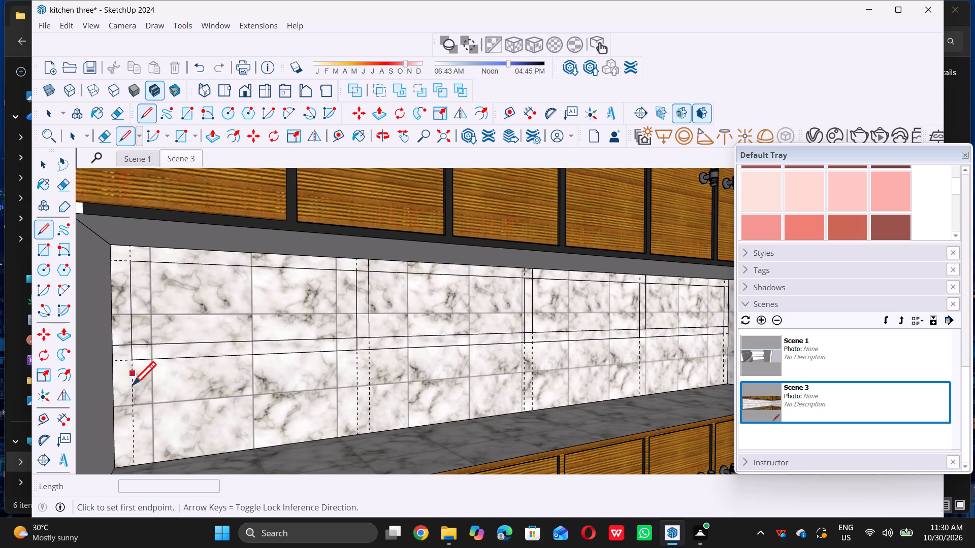
pyautogui.scroll(4, 134, 373)
pyautogui.tripleClick(133, 357)
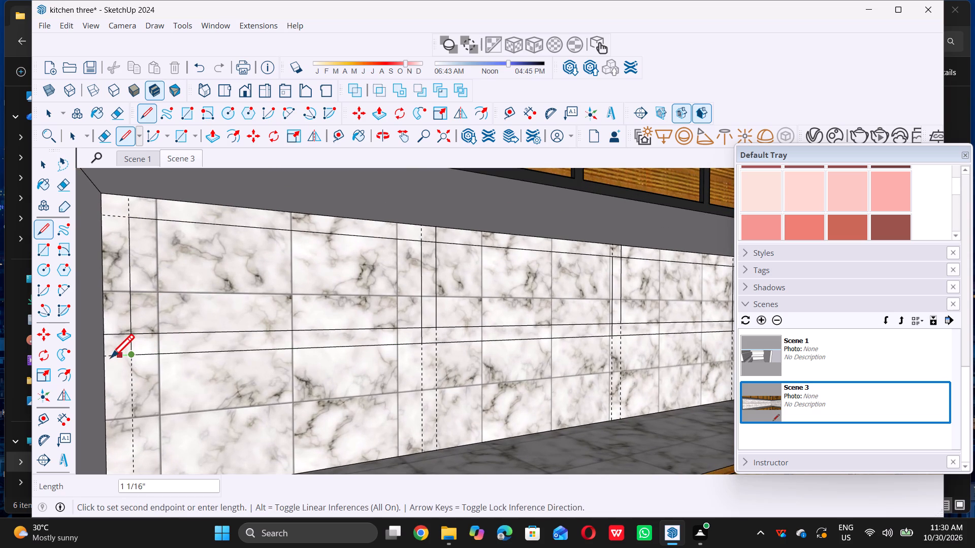
pyautogui.click(106, 358)
pyautogui.press('space')
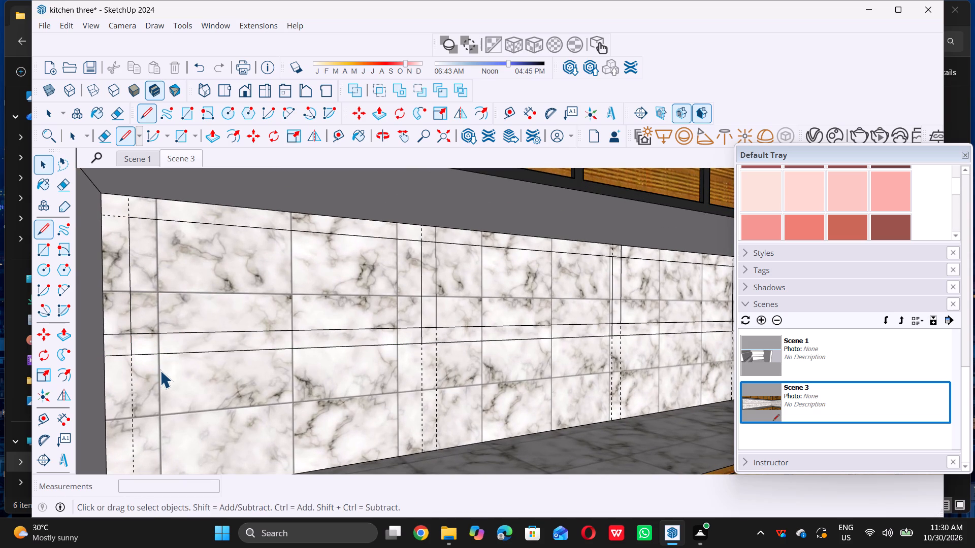
# Erase the leftover horizontal and vertical line stubs and the guides around the first panel at the backsplash's left end.
pyautogui.press('e')
pyautogui.scroll(9, 132, 337)
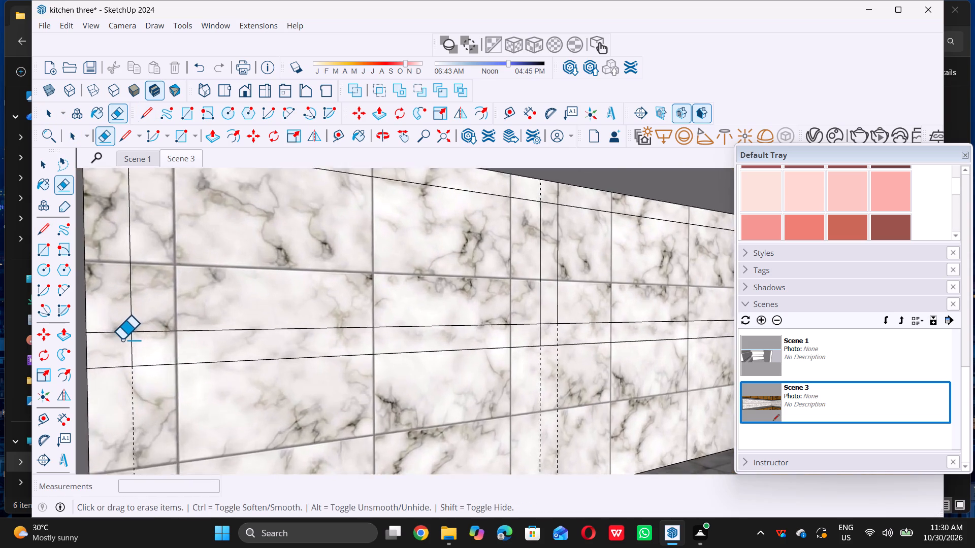
pyautogui.click(118, 329)
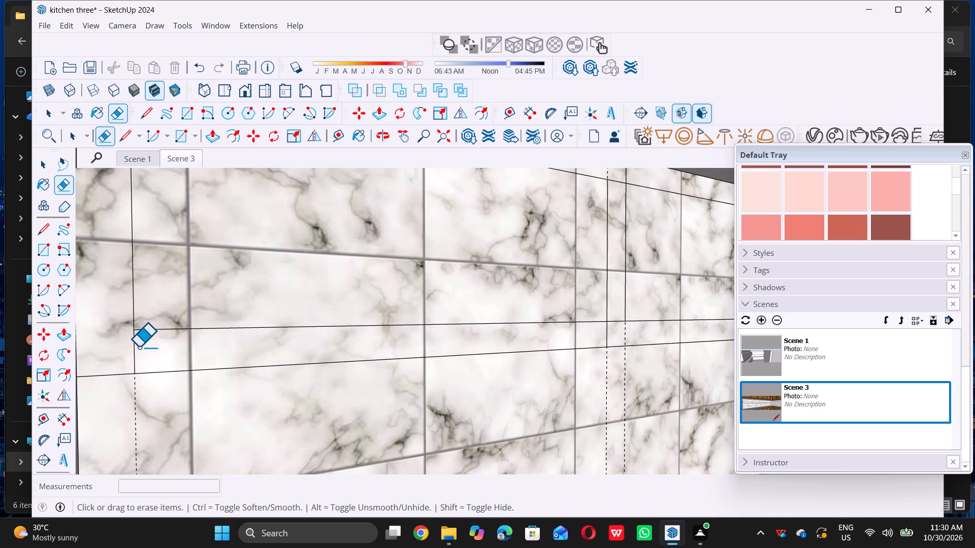
pyautogui.tripleClick(134, 348)
pyautogui.scroll(-9, 152, 372)
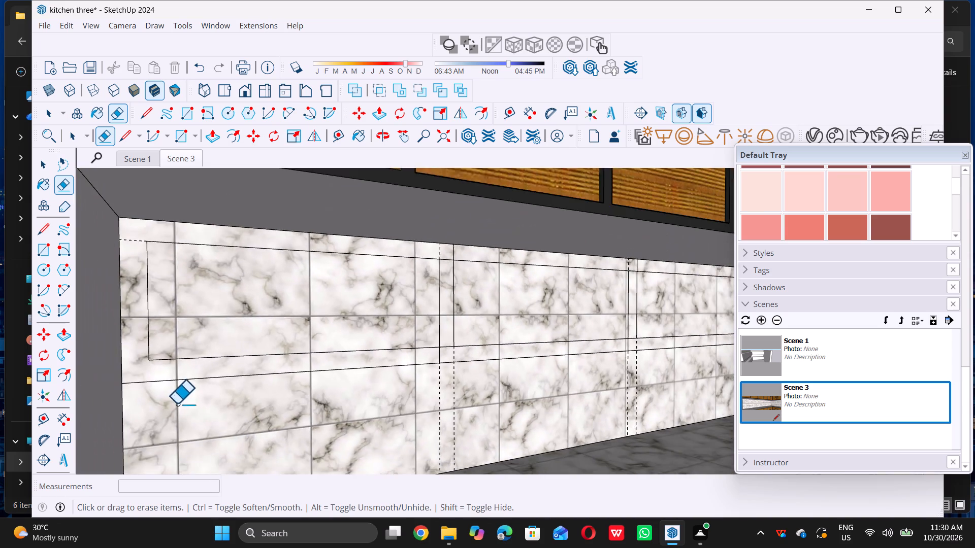
pyautogui.scroll(-3, 177, 403)
pyautogui.scroll(7, 135, 297)
pyautogui.doubleClick(148, 270)
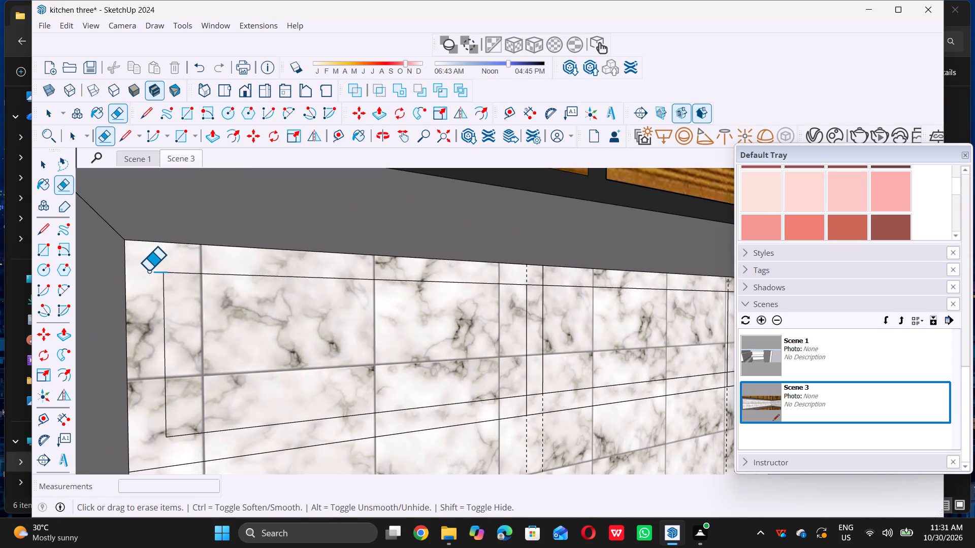
# Erase the guide, divider remnants and connecting line segments in the gap between the first and second panels.
pyautogui.scroll(-11, 140, 280)
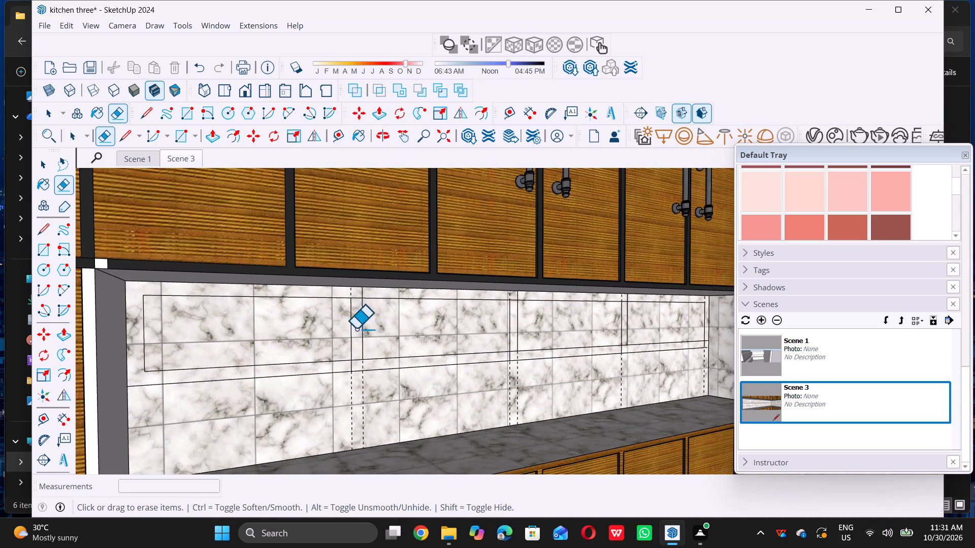
pyautogui.scroll(9, 356, 320)
pyautogui.doubleClick(342, 278)
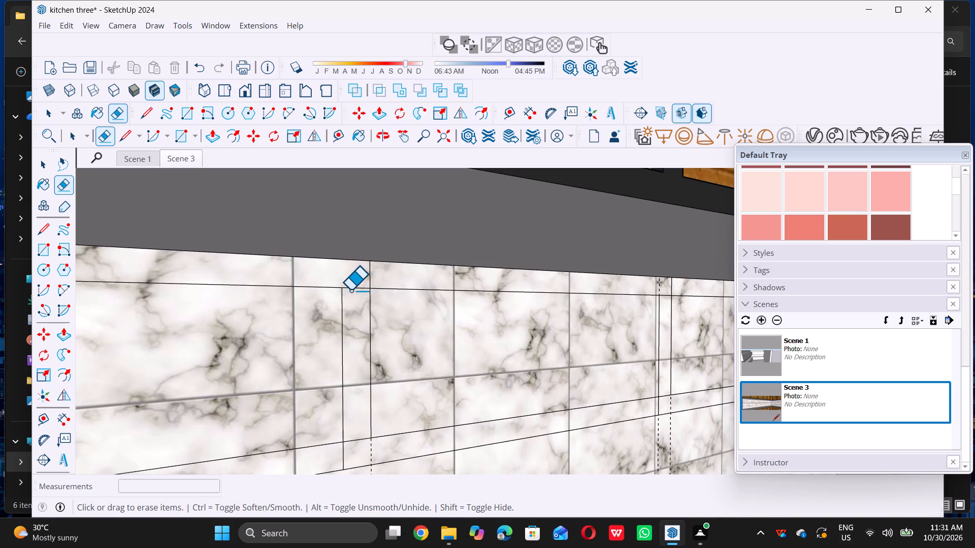
pyautogui.tripleClick(351, 287)
pyautogui.doubleClick(368, 281)
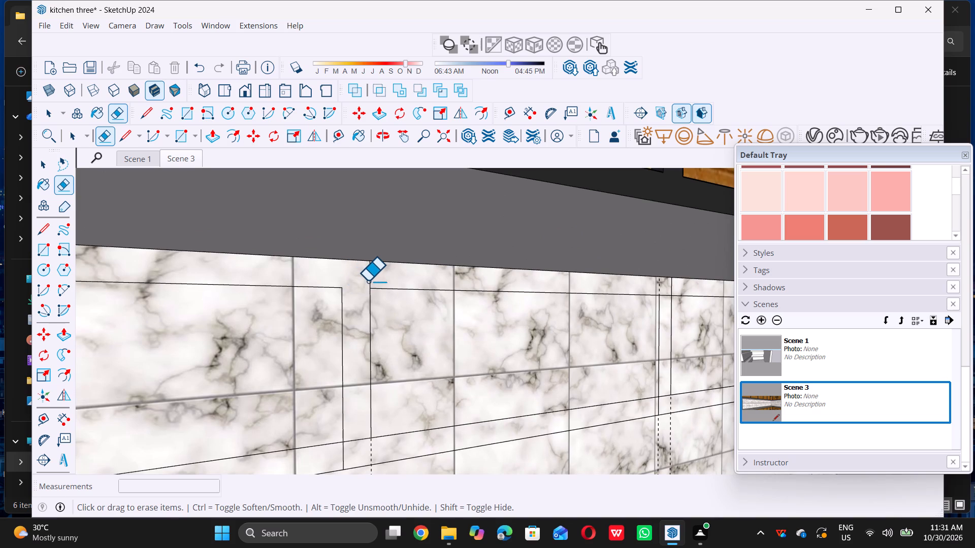
pyautogui.doubleClick(369, 280)
pyautogui.scroll(-5, 355, 283)
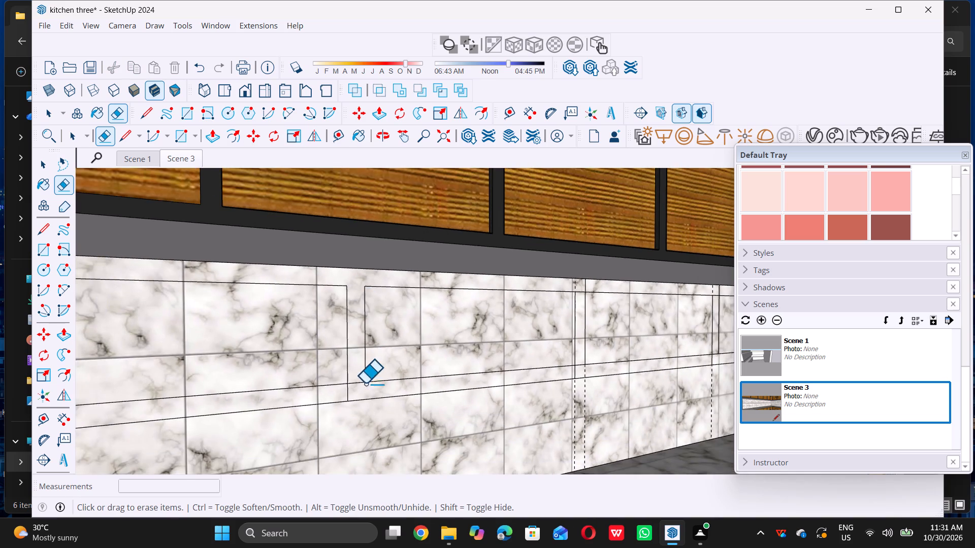
pyautogui.scroll(9, 363, 389)
pyautogui.click(353, 370)
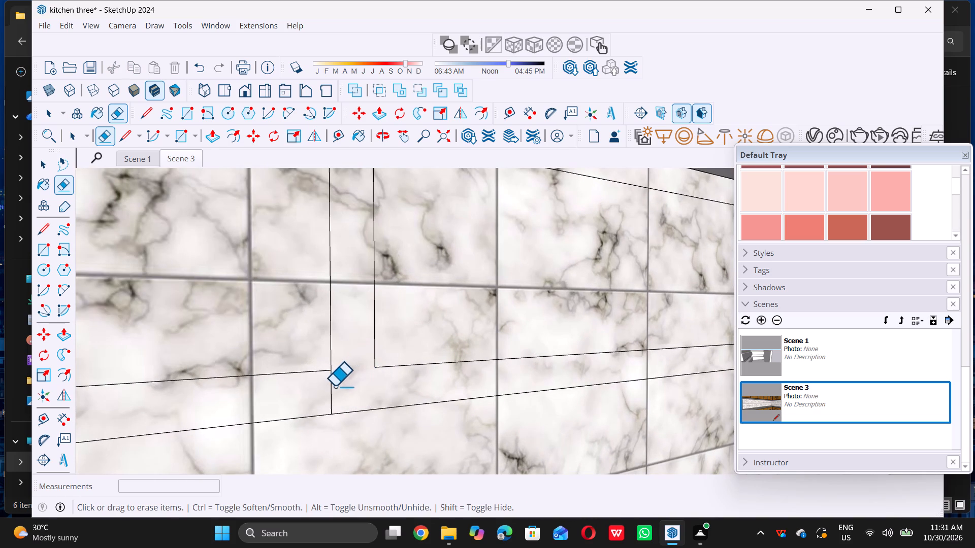
pyautogui.tripleClick(329, 392)
pyautogui.doubleClick(330, 392)
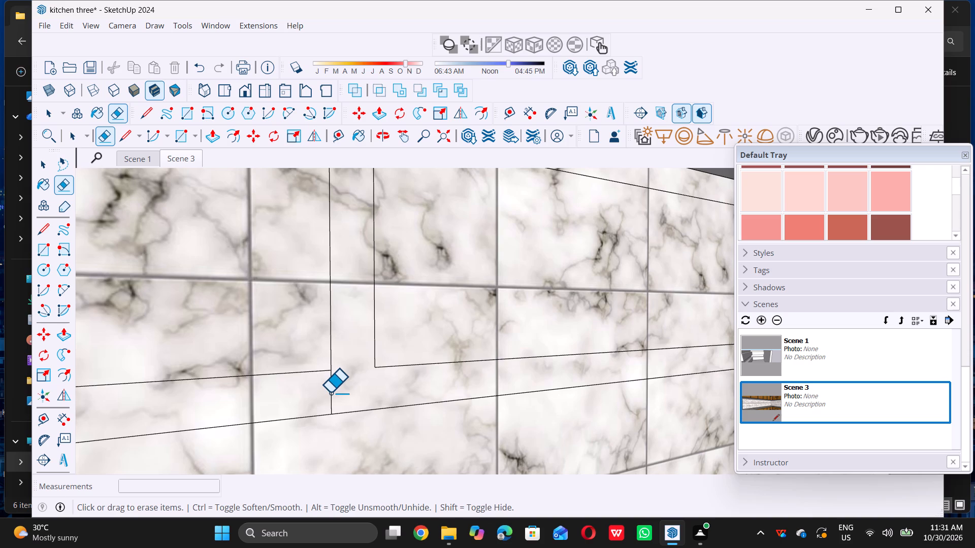
pyautogui.scroll(-14, 311, 396)
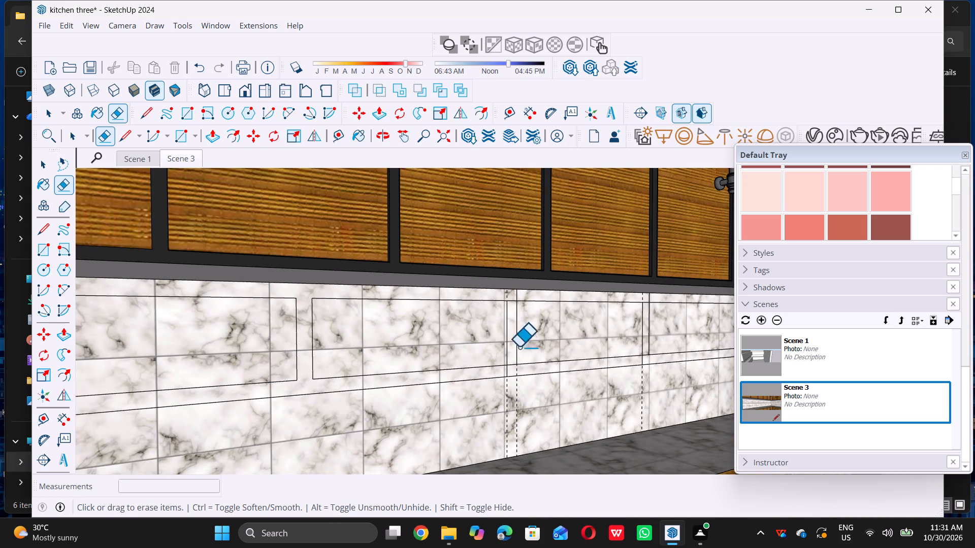
# Erase the guides, leftover vertical stubs and connecting line segments in the gap between the second and third backsplash panels.
pyautogui.scroll(13, 515, 309)
pyautogui.doubleClick(508, 287)
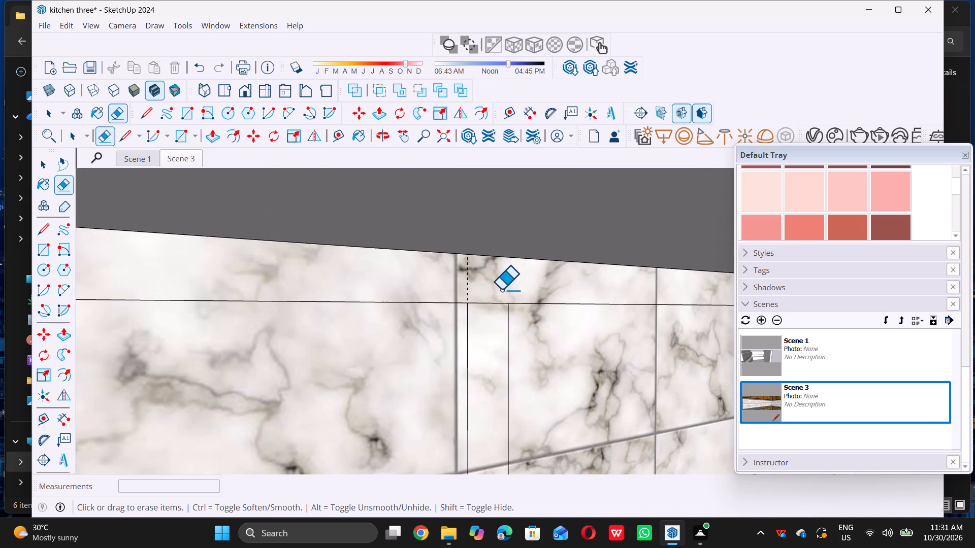
pyautogui.doubleClick(492, 303)
pyautogui.doubleClick(466, 284)
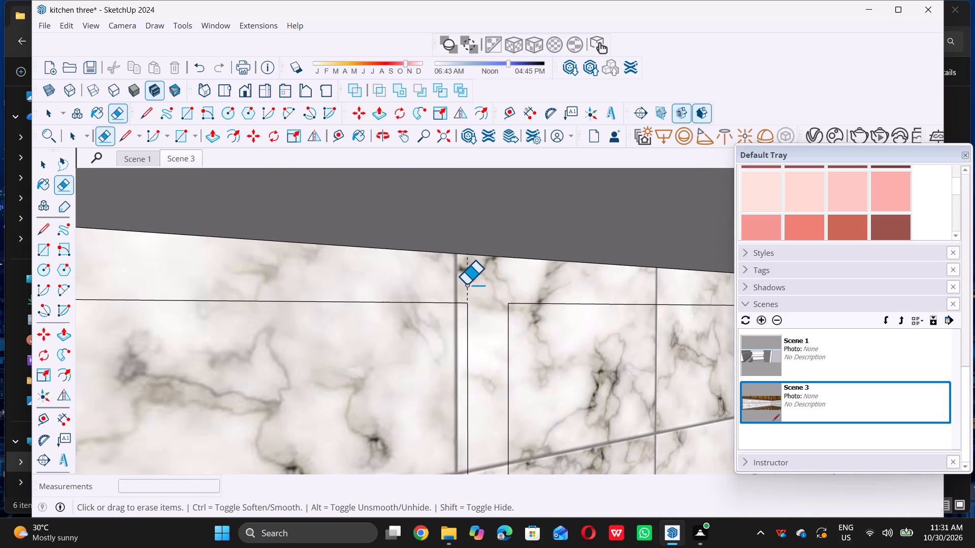
pyautogui.scroll(-14, 467, 282)
pyautogui.scroll(6, 482, 365)
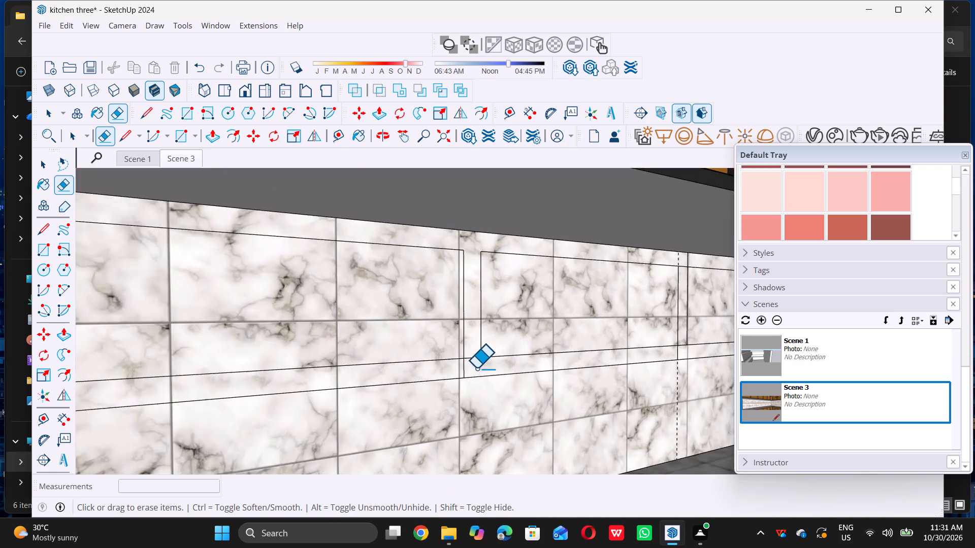
pyautogui.scroll(11, 476, 368)
pyautogui.doubleClick(475, 325)
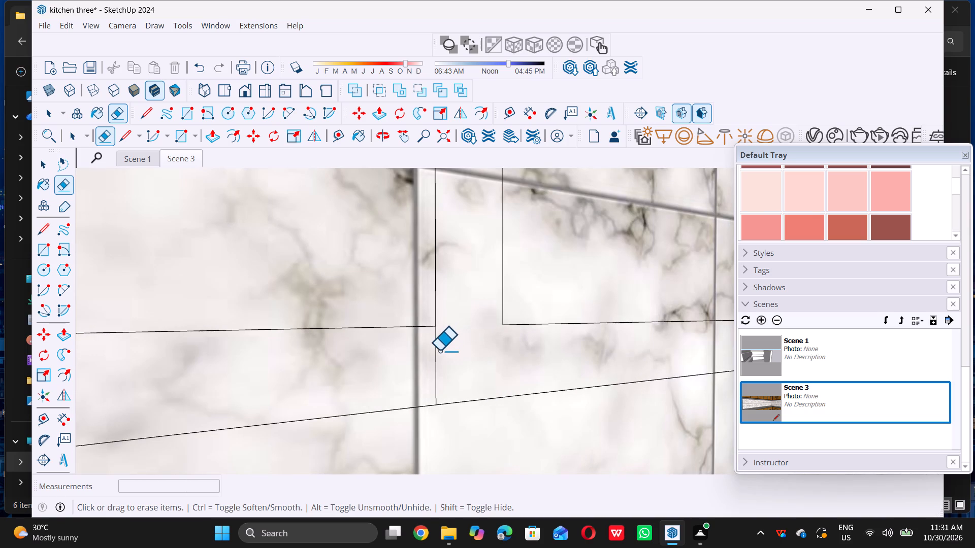
pyautogui.doubleClick(434, 355)
pyautogui.scroll(-13, 411, 369)
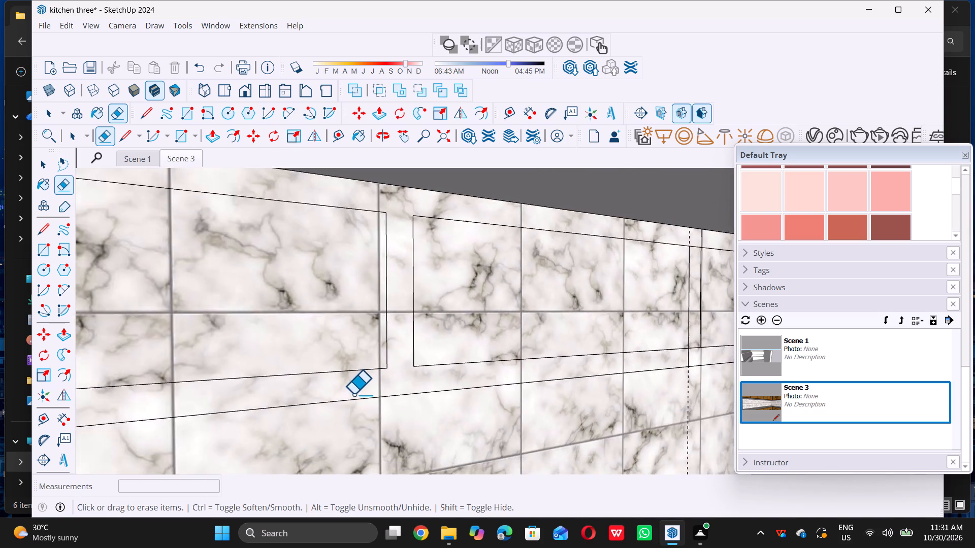
# Erase the guide, vertical stub and connecting line segments in the gap between the third and fourth backsplash panels.
pyautogui.scroll(-7, 353, 394)
pyautogui.scroll(4, 595, 365)
pyautogui.scroll(7, 529, 374)
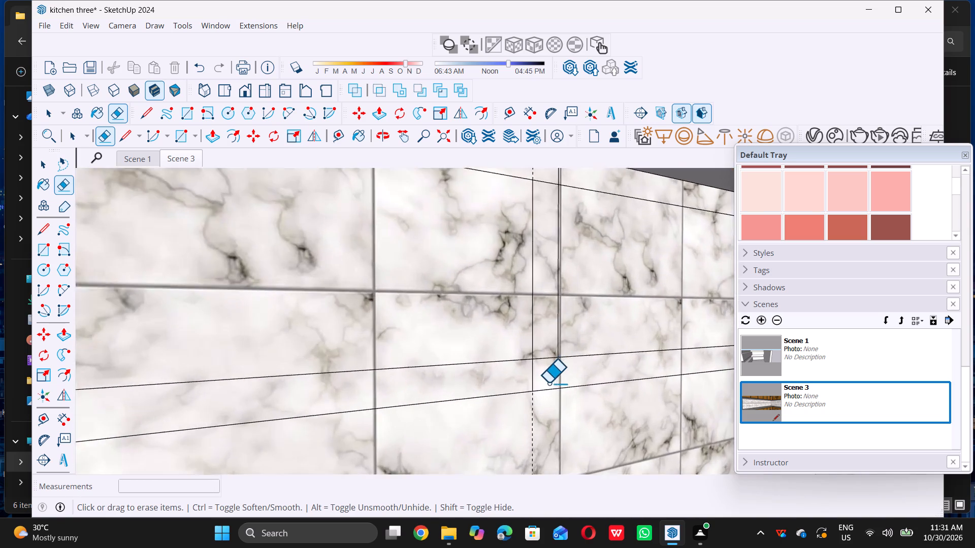
pyautogui.scroll(2, 548, 383)
pyautogui.tripleClick(545, 350)
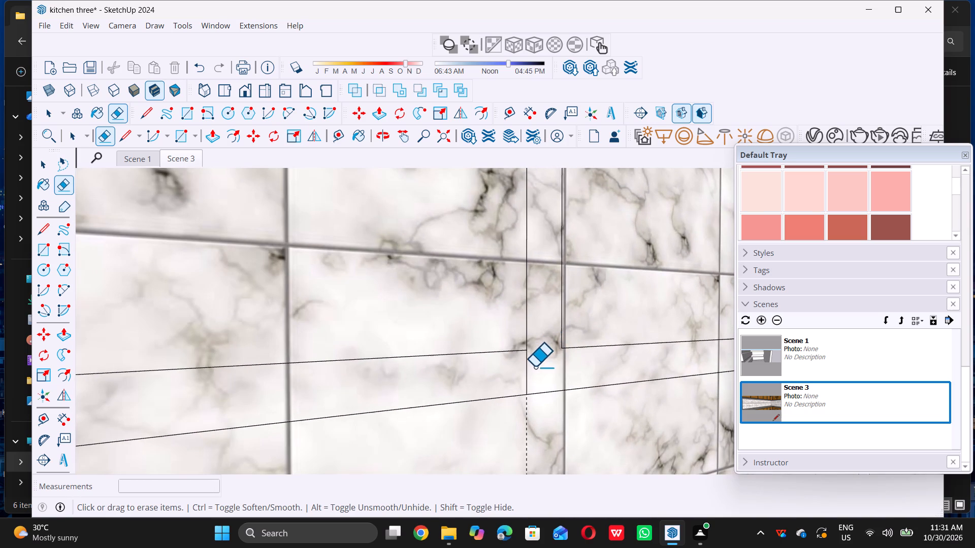
pyautogui.doubleClick(526, 373)
pyautogui.scroll(-3, 510, 397)
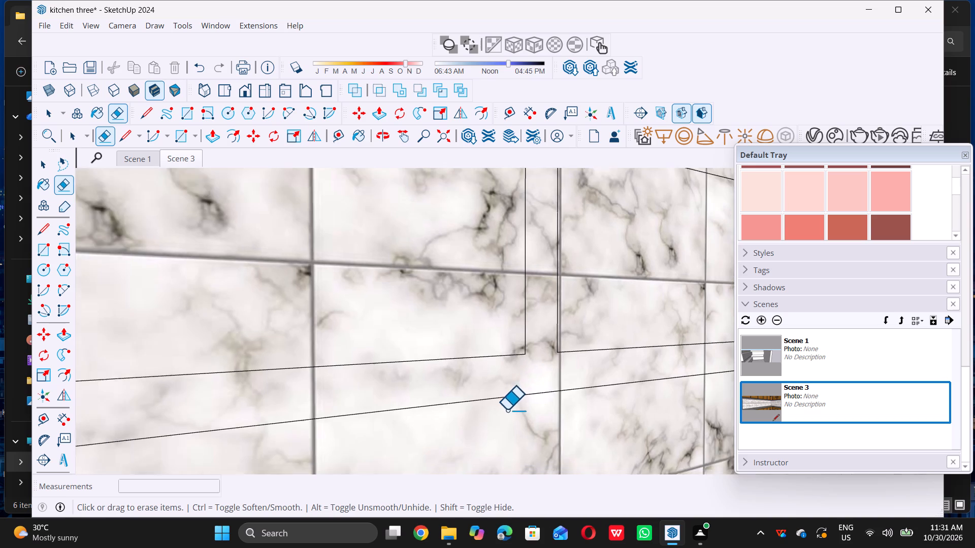
pyautogui.scroll(-7, 507, 409)
pyautogui.scroll(9, 530, 300)
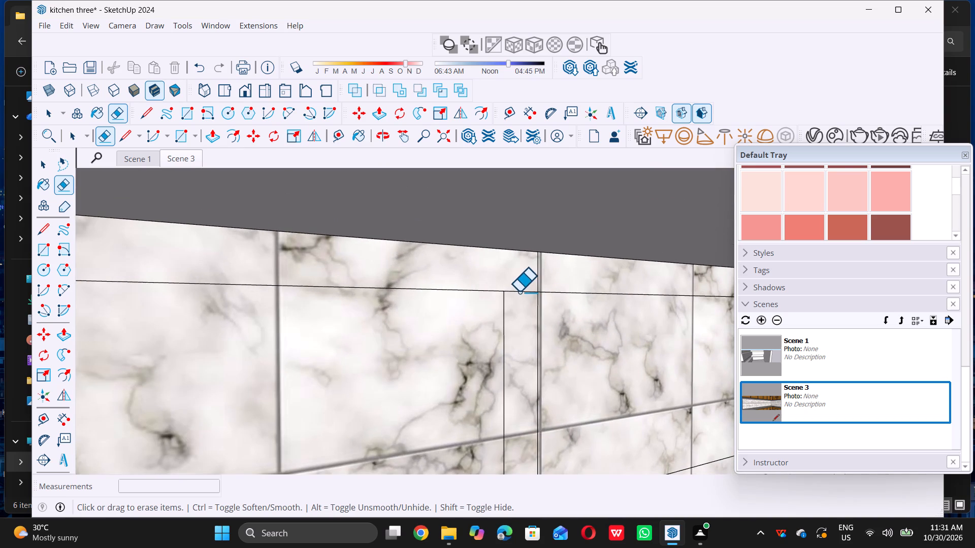
pyautogui.doubleClick(519, 291)
pyautogui.scroll(-15, 471, 328)
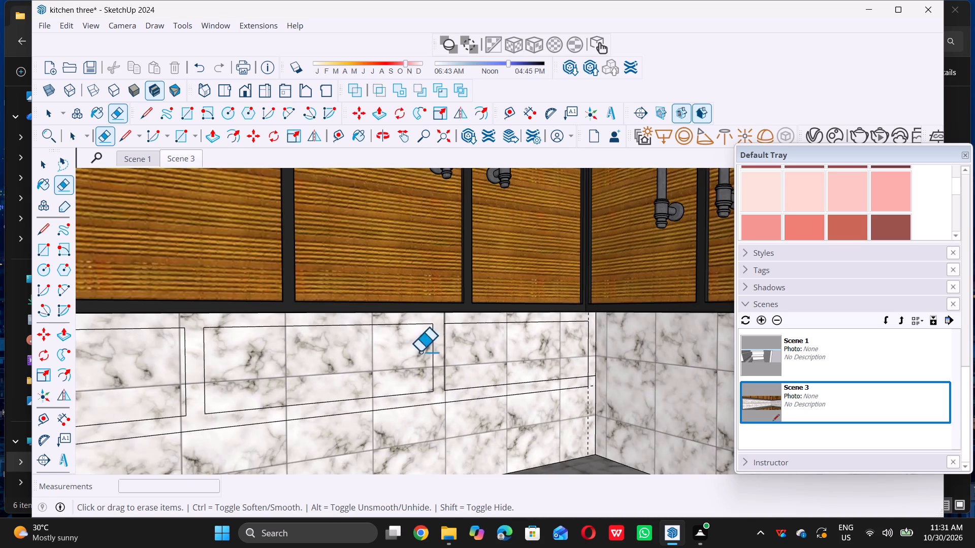
# Erase the horizontal and vertical line stubs and the vertical guide between the fourth panel and the wall corner.
pyautogui.scroll(15, 599, 372)
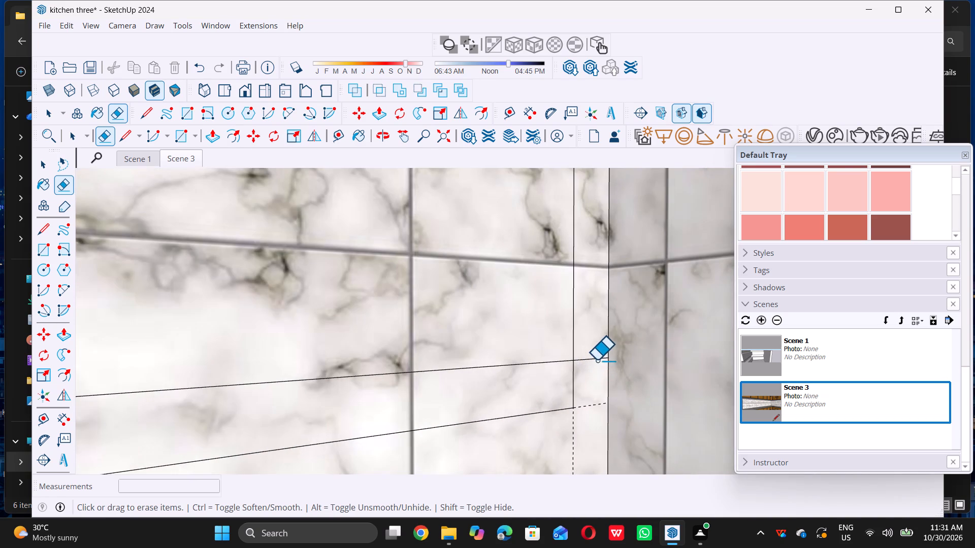
pyautogui.doubleClick(592, 358)
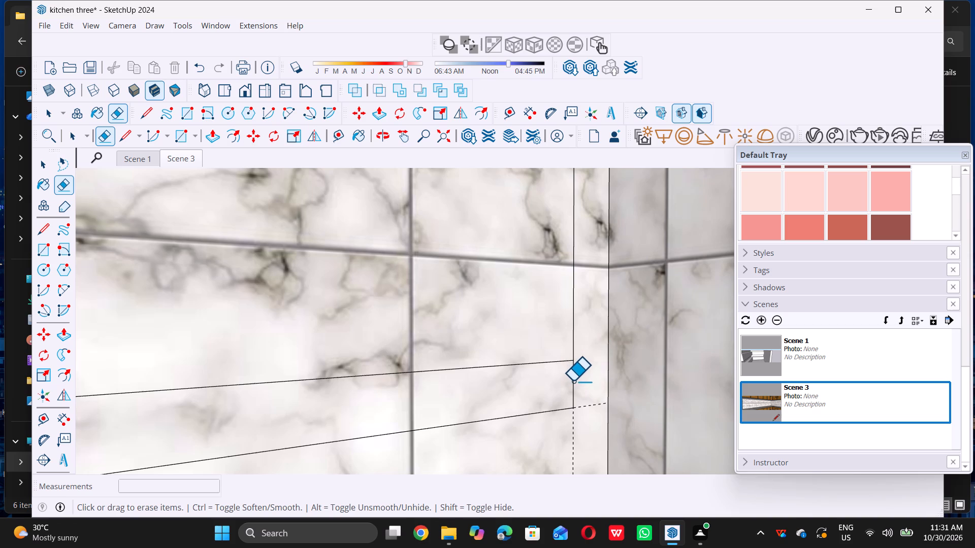
pyautogui.tripleClick(573, 381)
pyautogui.scroll(-10, 584, 393)
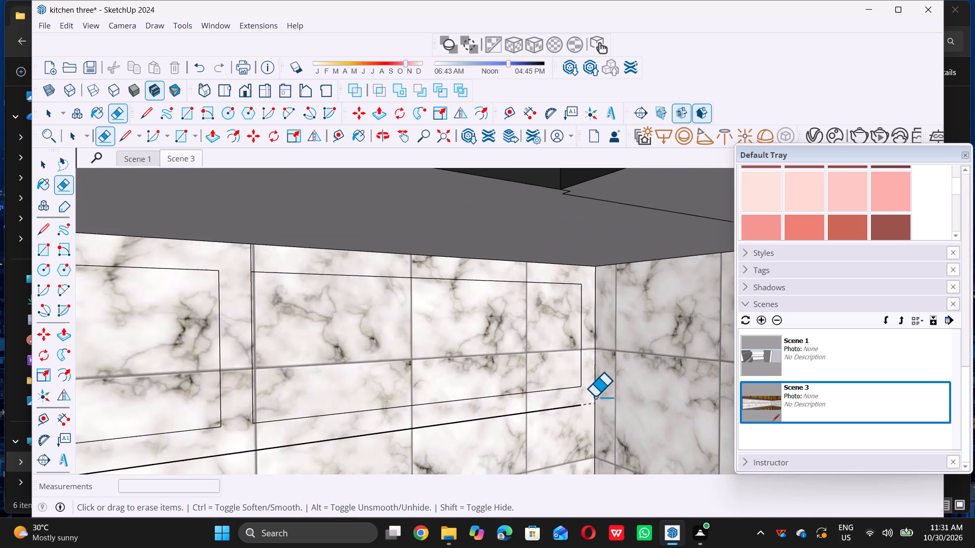
# Draw a 2" line extending the long horizontal line below the panels to the backsplash's inner corner.
pyautogui.press('space')
pyautogui.press('l')
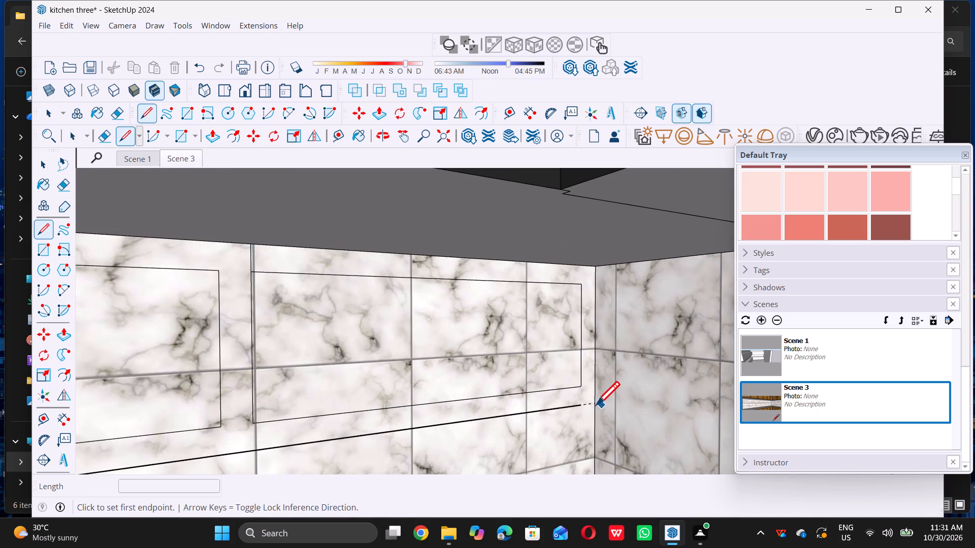
pyautogui.scroll(5, 593, 404)
pyautogui.doubleClick(575, 404)
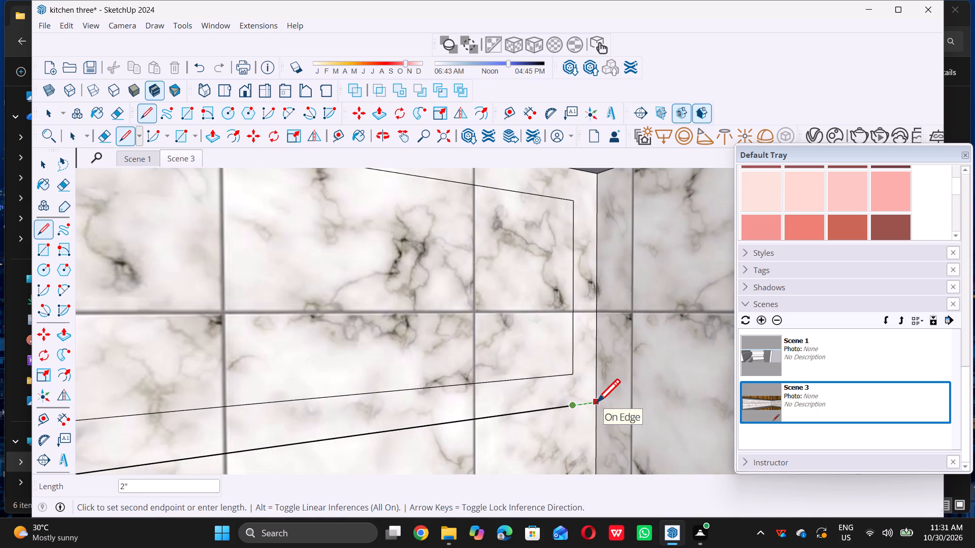
pyautogui.click(597, 402)
pyautogui.press('space')
pyautogui.scroll(-7, 588, 411)
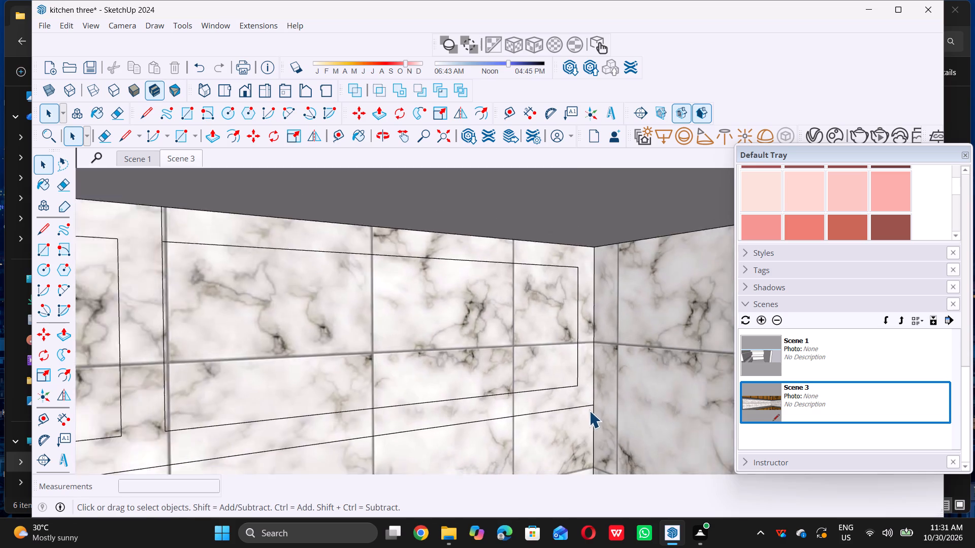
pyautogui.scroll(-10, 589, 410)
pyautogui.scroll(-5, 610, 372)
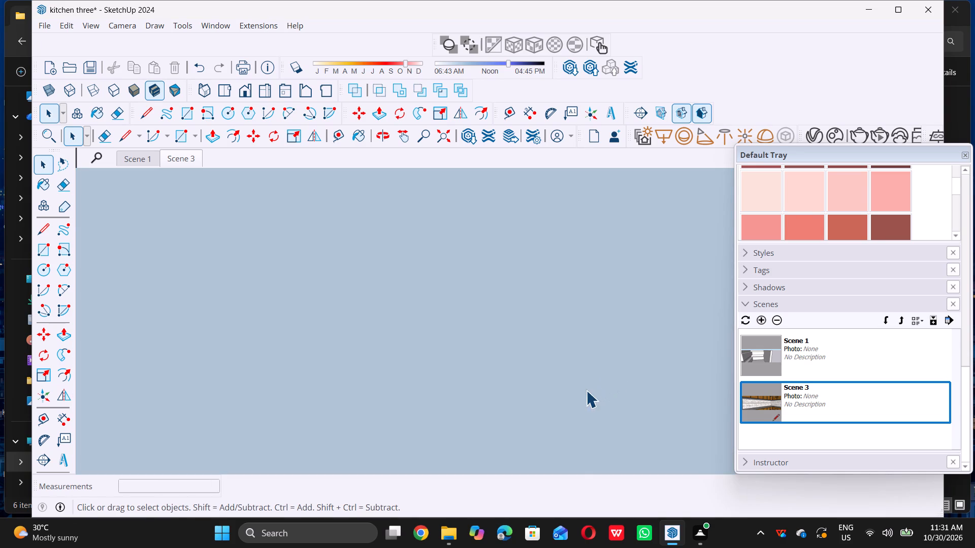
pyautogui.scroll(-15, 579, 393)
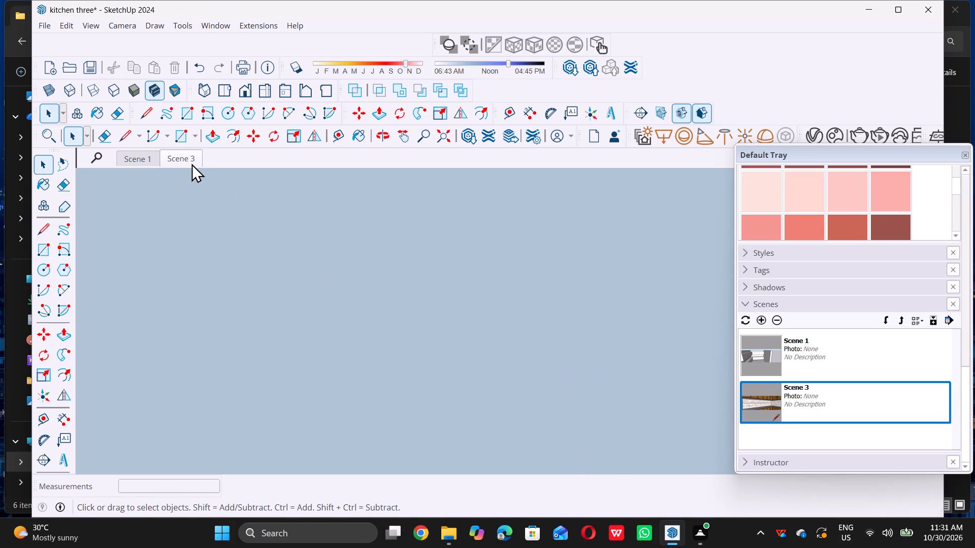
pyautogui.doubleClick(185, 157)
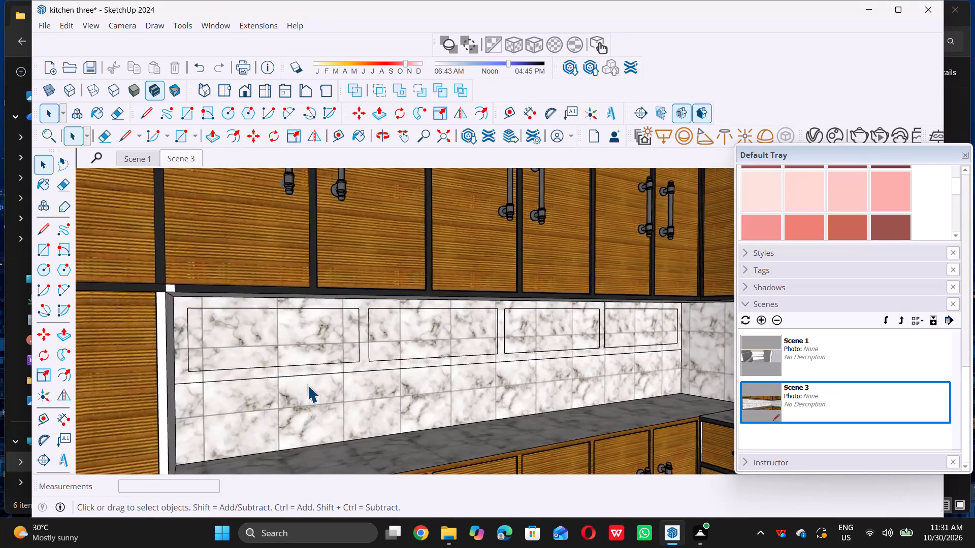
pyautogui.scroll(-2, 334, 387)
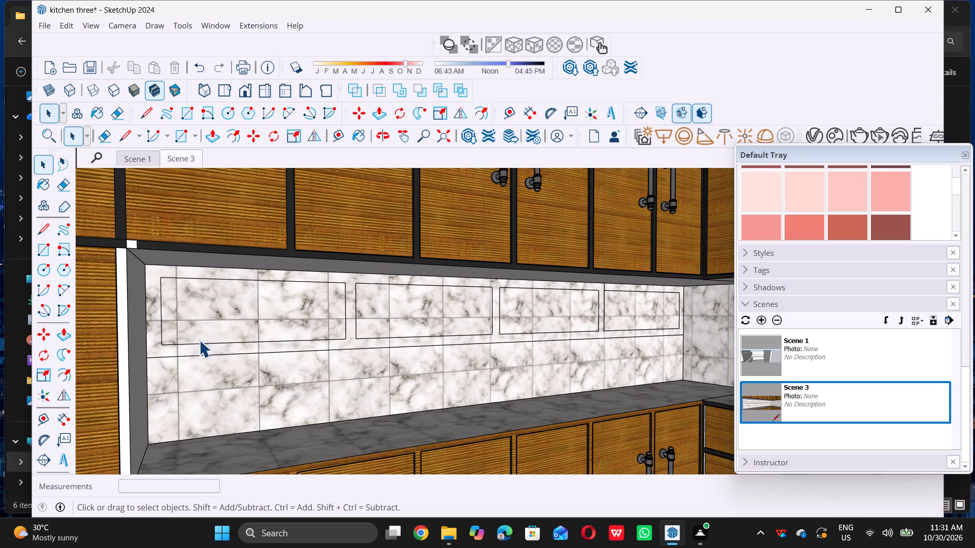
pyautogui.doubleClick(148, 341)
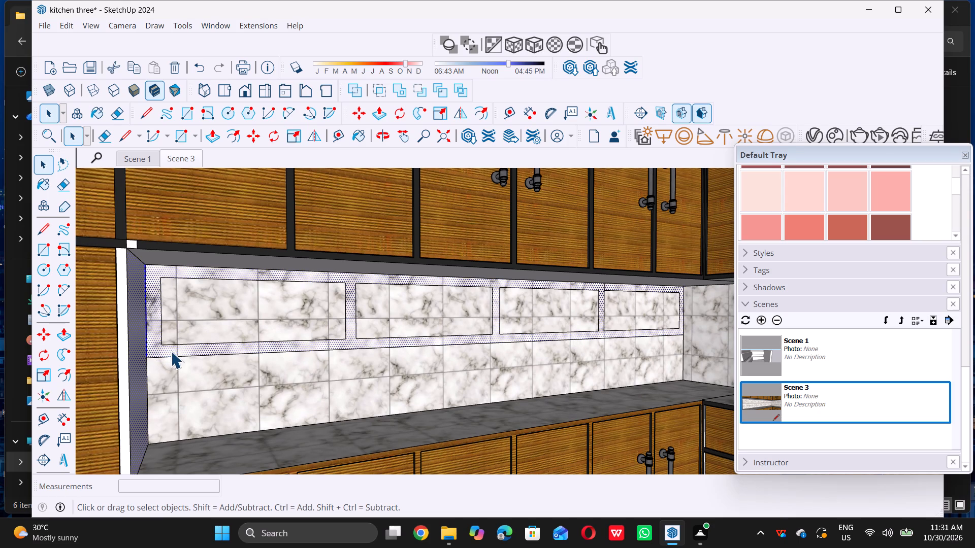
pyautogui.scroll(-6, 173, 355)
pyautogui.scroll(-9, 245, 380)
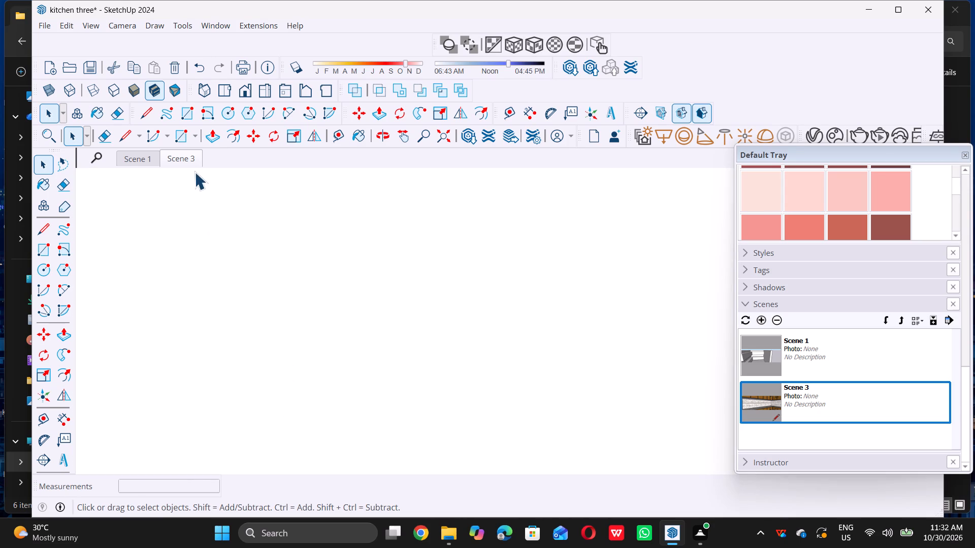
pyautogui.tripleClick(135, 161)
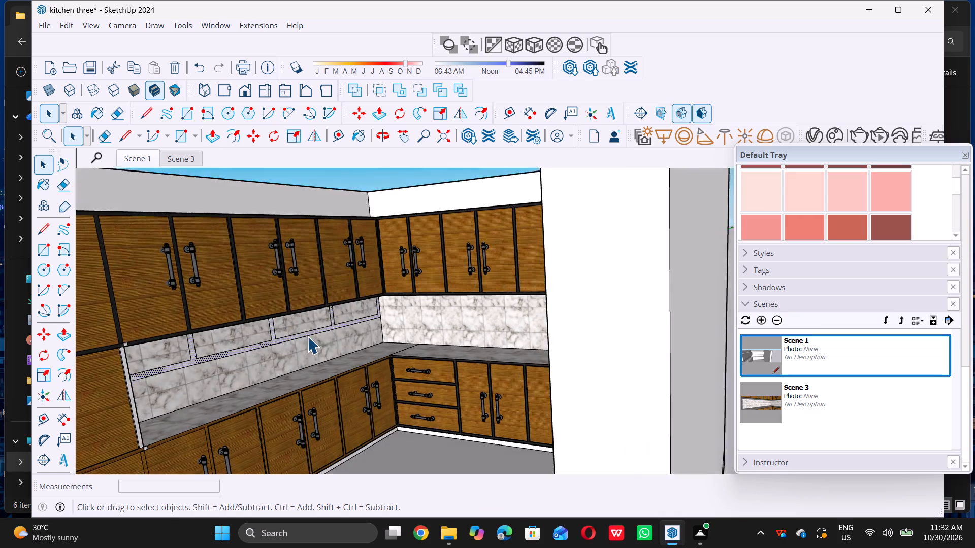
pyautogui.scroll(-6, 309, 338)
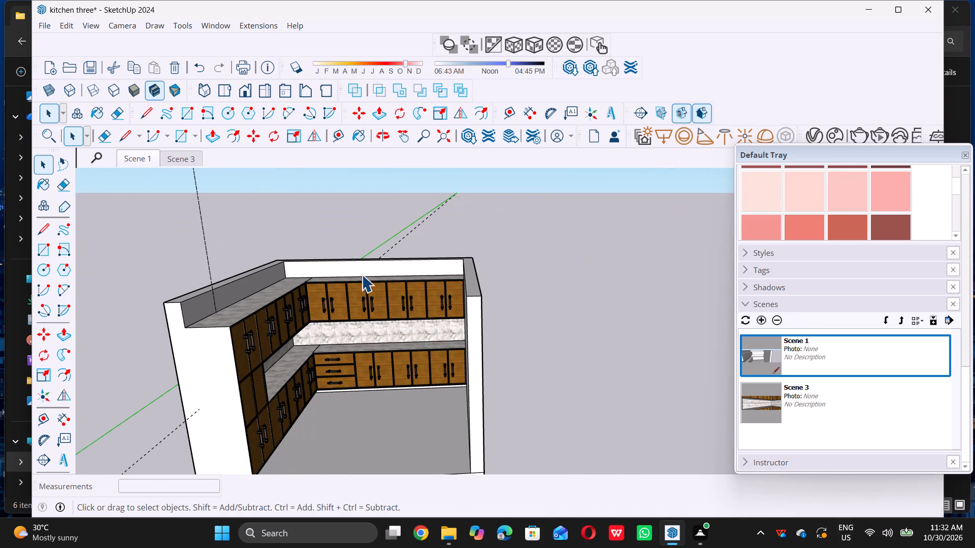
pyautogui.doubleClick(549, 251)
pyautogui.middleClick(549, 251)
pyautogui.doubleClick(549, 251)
# Push/Pull the marble frame face surrounding the four backsplash panels outward 2', flush with the cabinet fronts, leaving open niches.
pyautogui.moveTo(364, 328); pyautogui.dragTo(357, 327, button='middle')
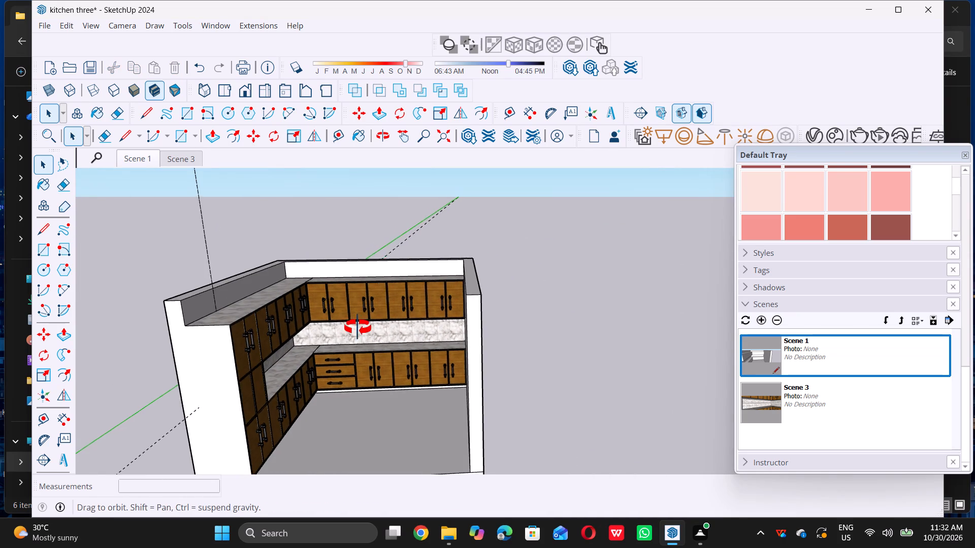
pyautogui.moveTo(357, 327); pyautogui.dragTo(220, 295, button='middle')
pyautogui.scroll(5, 304, 314)
pyautogui.scroll(5, 355, 332)
pyautogui.scroll(-1, 353, 359)
pyautogui.scroll(2, 353, 359)
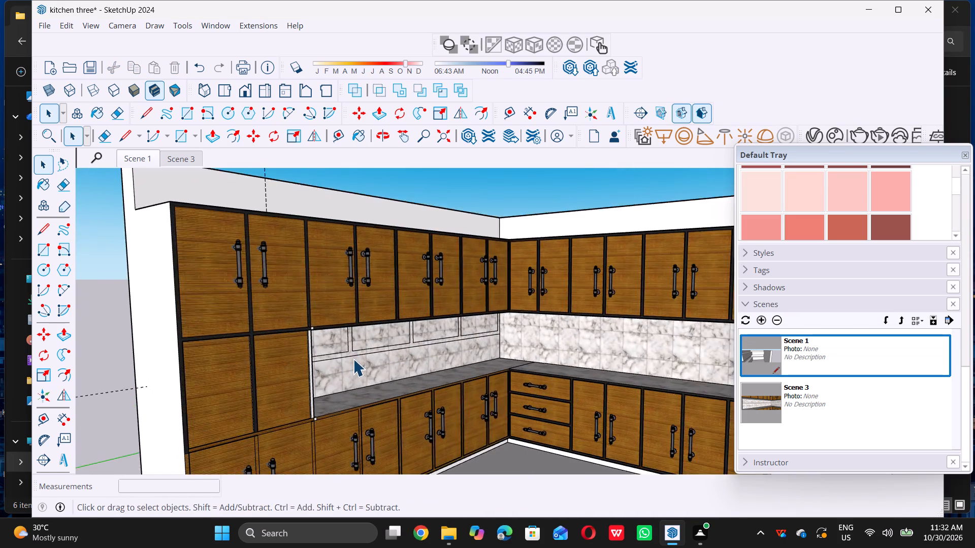
pyautogui.scroll(11, 332, 354)
pyautogui.moveTo(281, 369); pyautogui.dragTo(271, 369, button='middle')
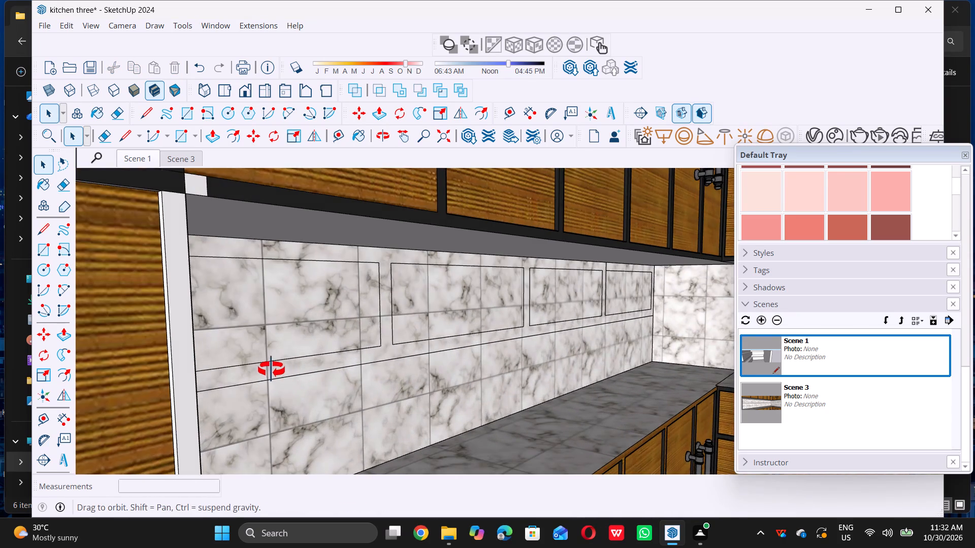
pyautogui.moveTo(271, 369); pyautogui.dragTo(267, 369, button='middle')
pyautogui.scroll(2, 270, 370)
pyautogui.click(270, 369)
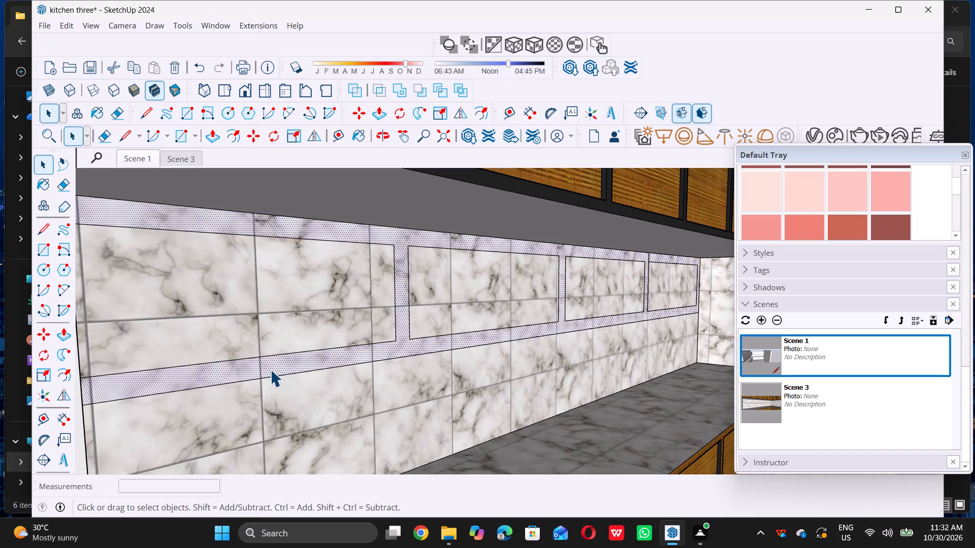
pyautogui.press('p')
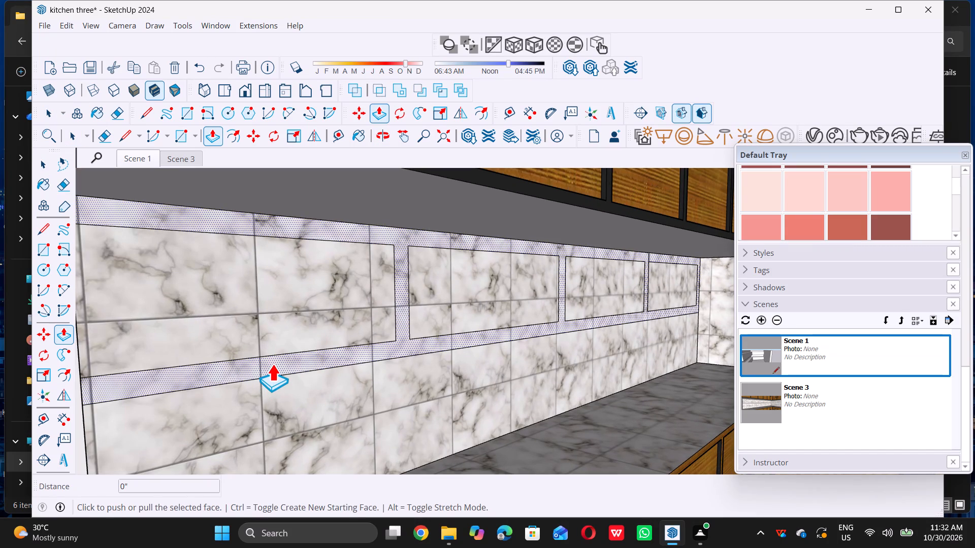
pyautogui.click(275, 362)
pyautogui.scroll(-7, 275, 362)
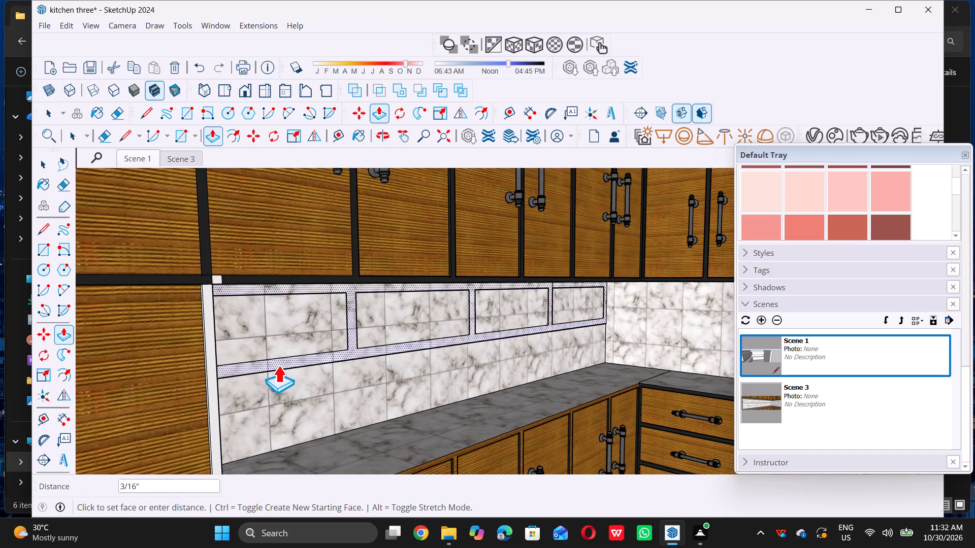
pyautogui.click(211, 286)
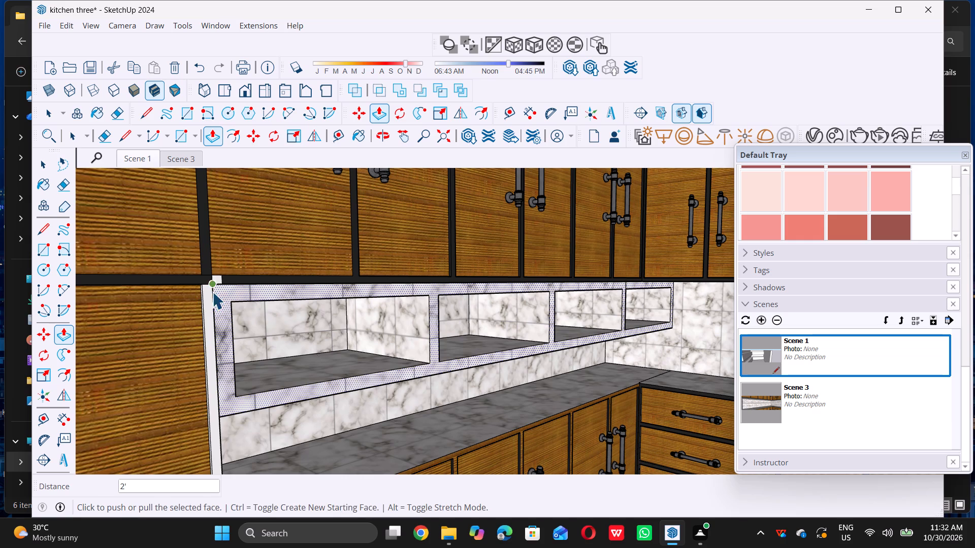
pyautogui.press('space')
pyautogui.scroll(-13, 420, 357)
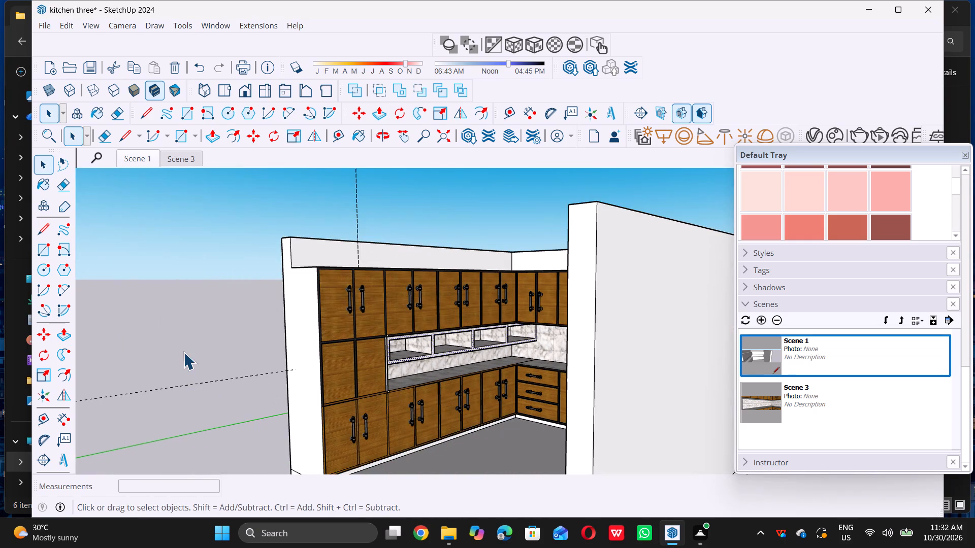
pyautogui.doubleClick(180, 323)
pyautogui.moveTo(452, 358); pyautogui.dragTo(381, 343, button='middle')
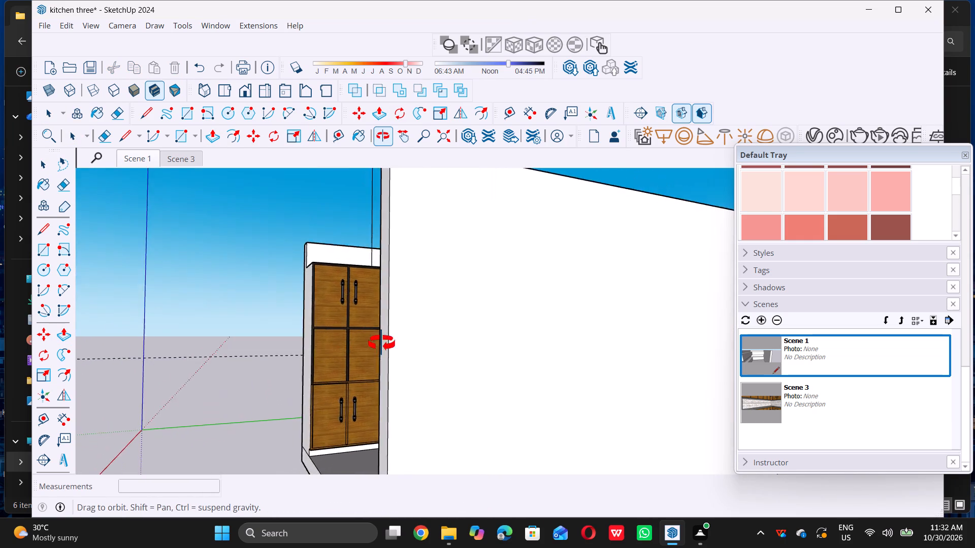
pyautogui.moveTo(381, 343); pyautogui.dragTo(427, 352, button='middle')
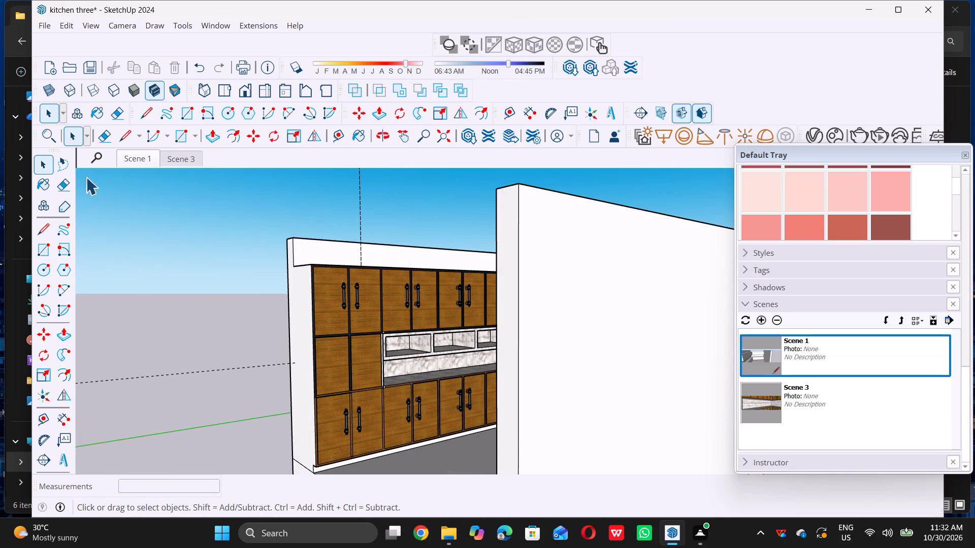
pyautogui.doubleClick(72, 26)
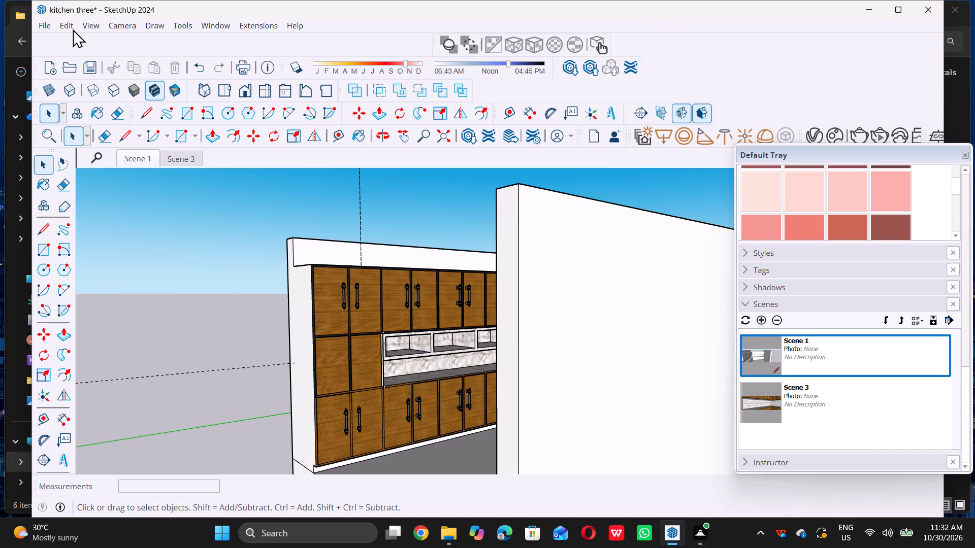
# Delete all the dashed guide lines in the model.
pyautogui.doubleClick(70, 25)
pyautogui.doubleClick(70, 25)
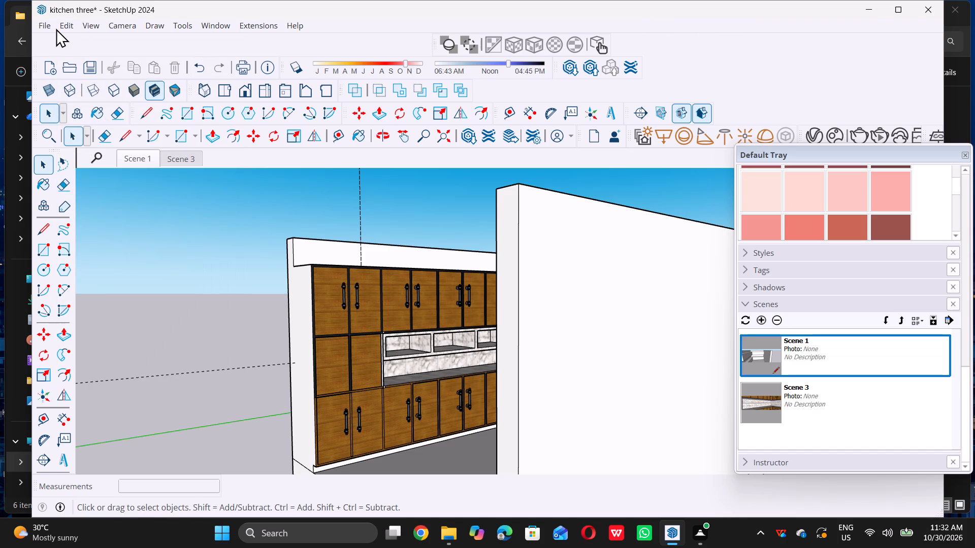
pyautogui.click(61, 26)
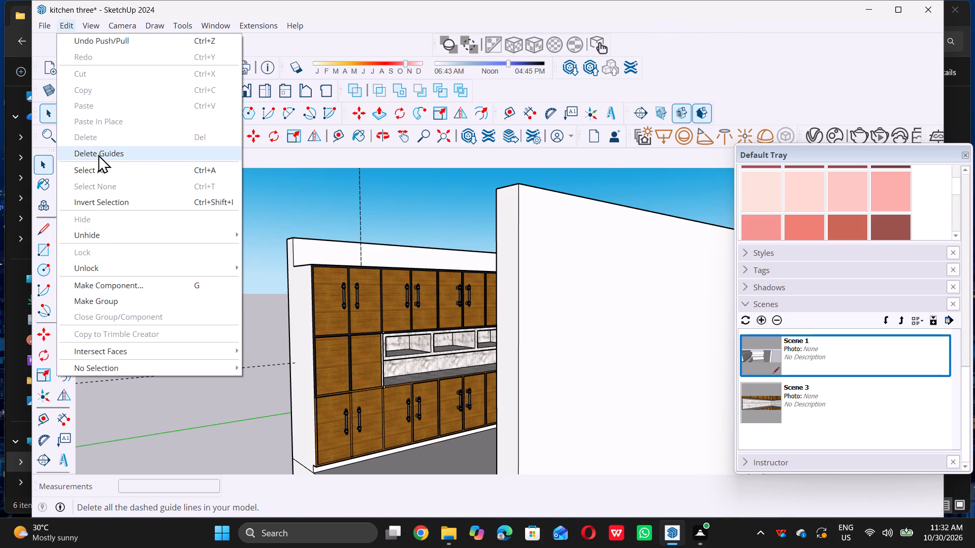
pyautogui.doubleClick(100, 156)
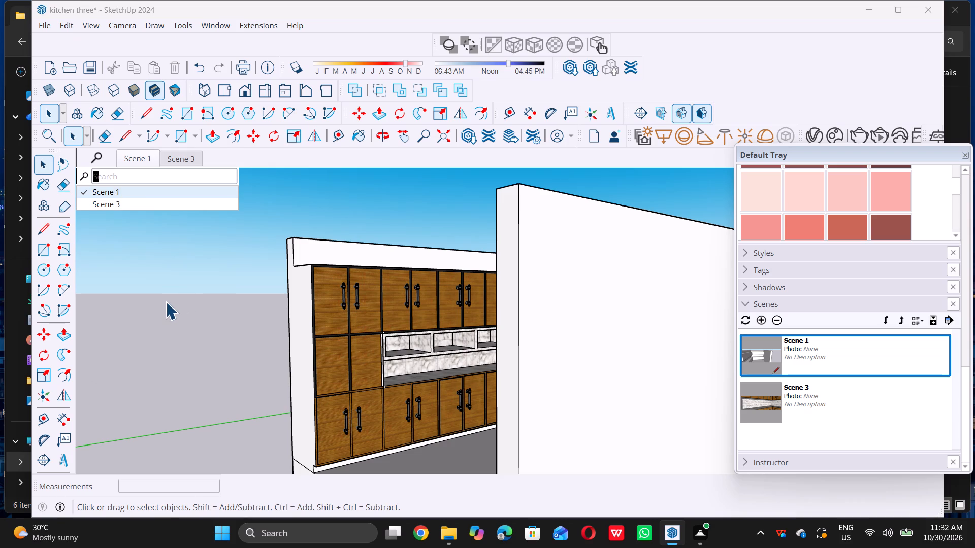
pyautogui.doubleClick(166, 302)
# Examine the open marble niches, the countertop and the cabinet corner from several angles.
pyautogui.scroll(-5, 171, 289)
pyautogui.moveTo(217, 324); pyautogui.dragTo(251, 330, button='middle')
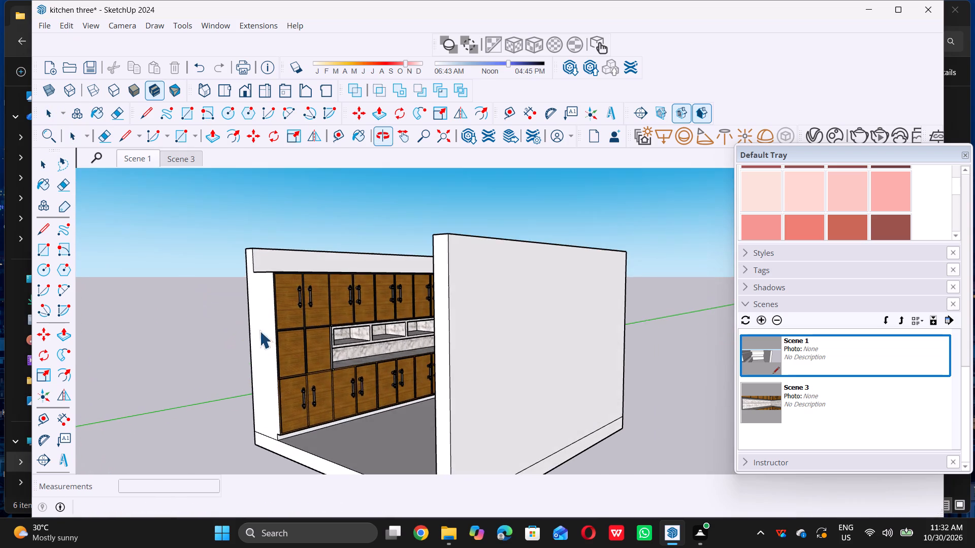
pyautogui.scroll(14, 448, 332)
pyautogui.scroll(-6, 408, 328)
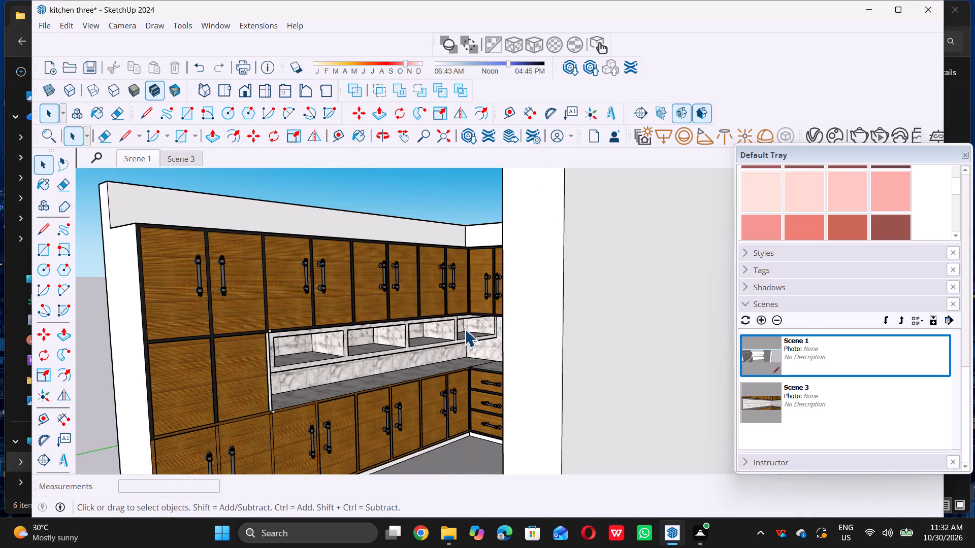
pyautogui.scroll(-5, 447, 330)
pyautogui.moveTo(362, 348); pyautogui.dragTo(434, 340, button='middle')
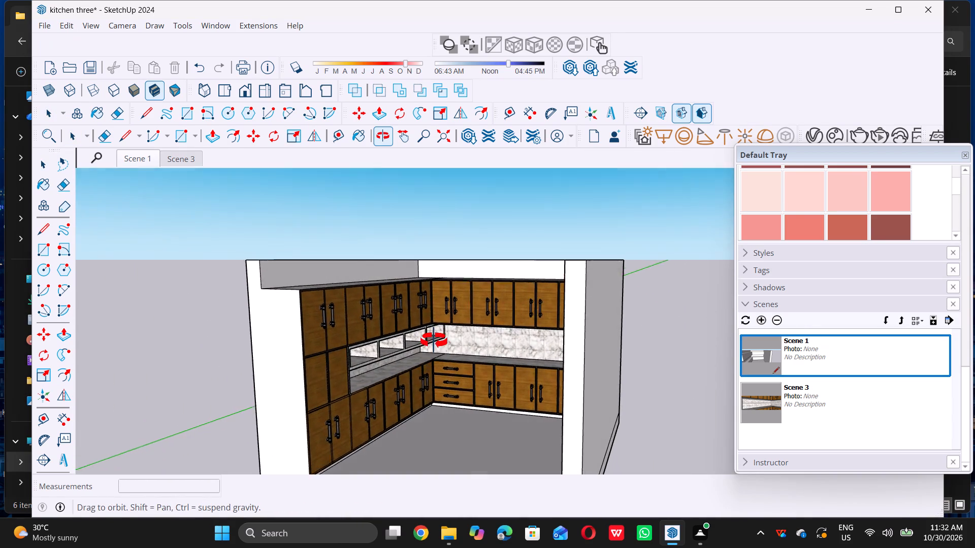
pyautogui.moveTo(434, 340); pyautogui.dragTo(434, 339, button='middle')
pyautogui.scroll(11, 441, 340)
pyautogui.scroll(-6, 419, 342)
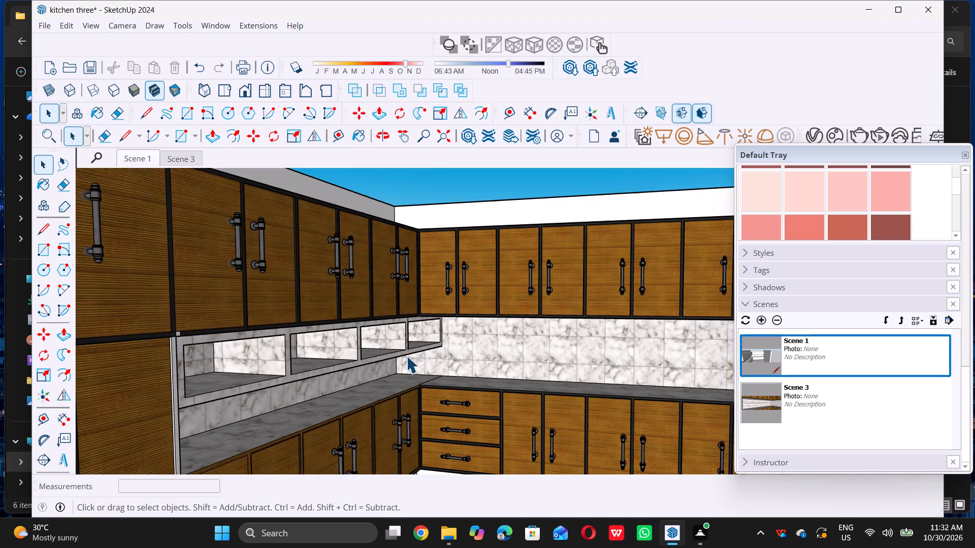
pyautogui.moveTo(401, 354); pyautogui.dragTo(374, 406, button='middle')
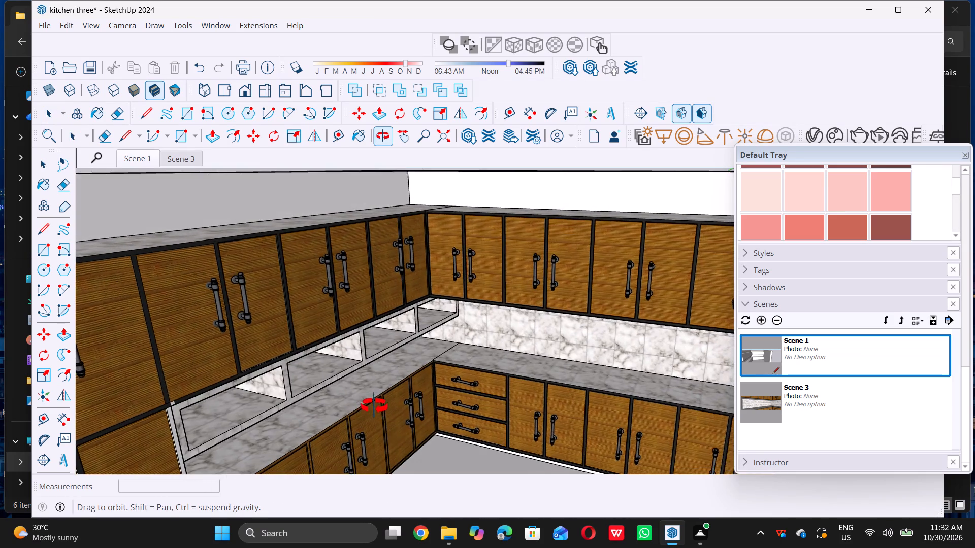
pyautogui.moveTo(374, 406); pyautogui.dragTo(364, 395, button='middle')
pyautogui.scroll(5, 331, 387)
pyautogui.scroll(-6, 324, 385)
pyautogui.moveTo(318, 351); pyautogui.dragTo(295, 337, button='middle')
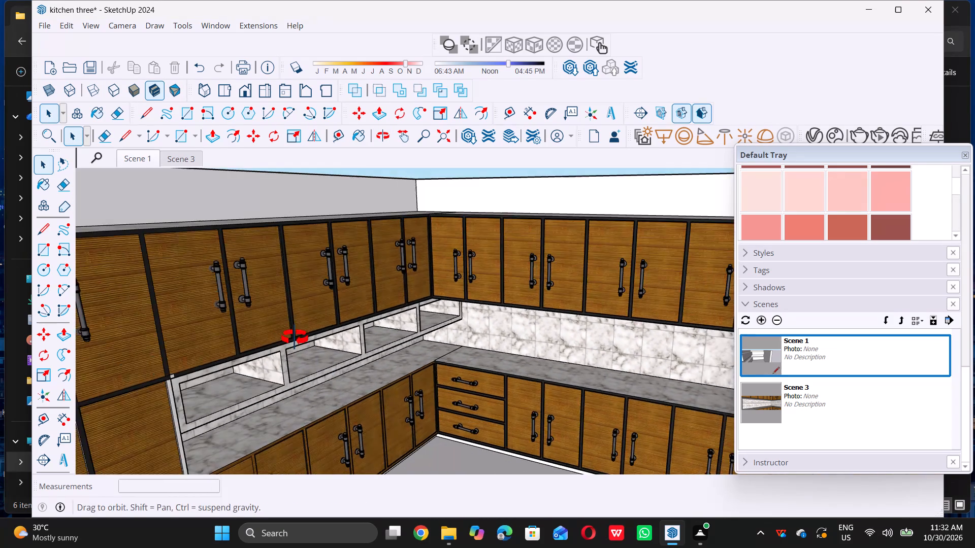
pyautogui.moveTo(295, 337); pyautogui.dragTo(311, 335, button='middle')
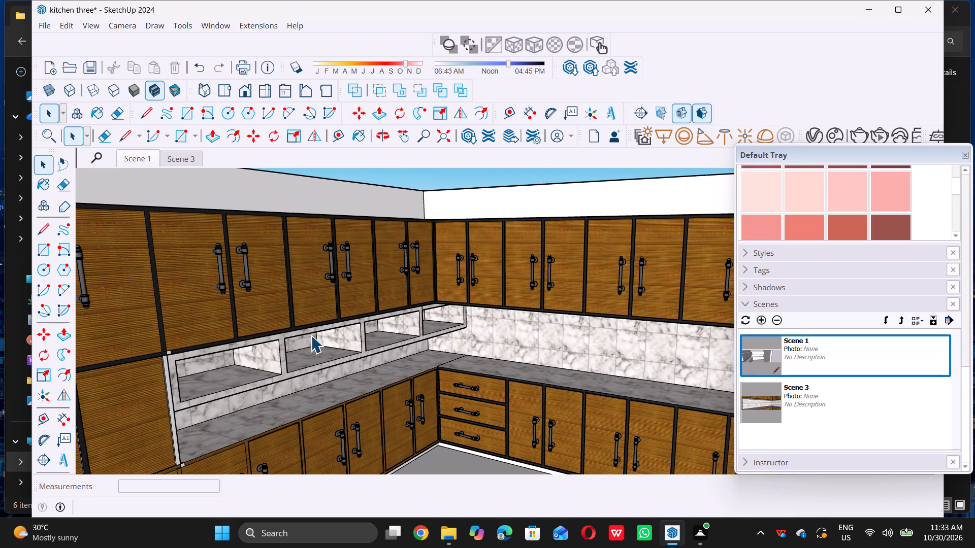
pyautogui.scroll(-5, 313, 336)
pyautogui.moveTo(309, 324); pyautogui.dragTo(309, 330, button='middle')
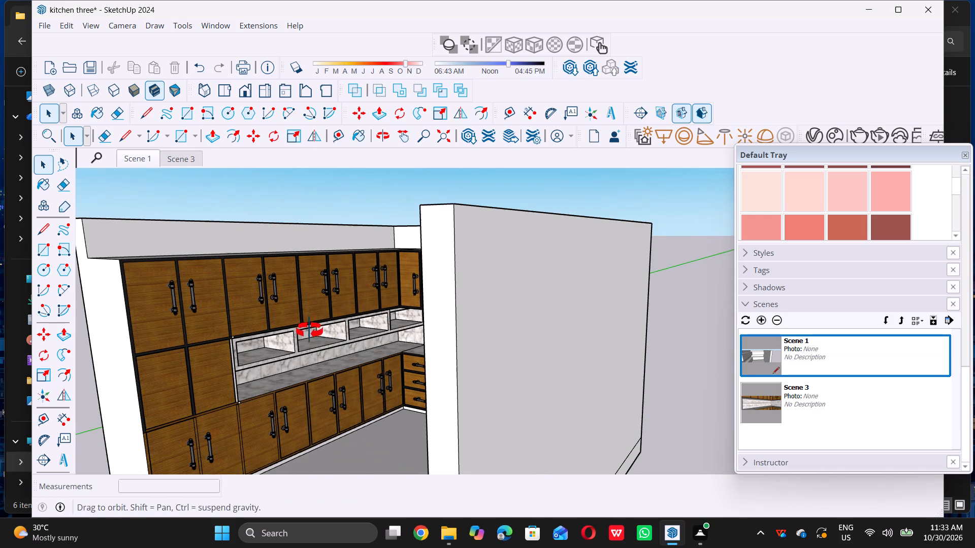
pyautogui.moveTo(309, 330); pyautogui.dragTo(297, 309, button='middle')
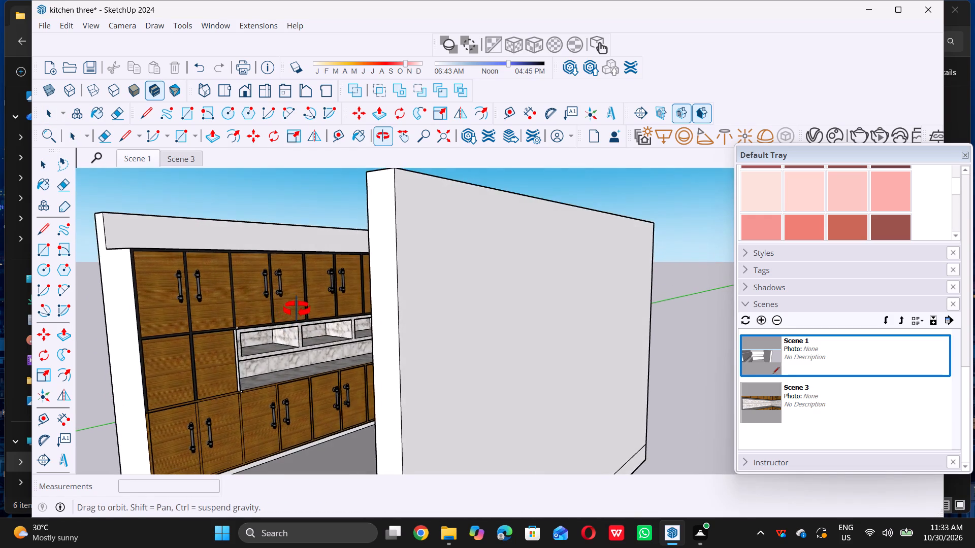
pyautogui.moveTo(297, 309); pyautogui.dragTo(298, 302, button='middle')
pyautogui.scroll(10, 298, 345)
pyautogui.moveTo(298, 350); pyautogui.dragTo(290, 307, button='middle')
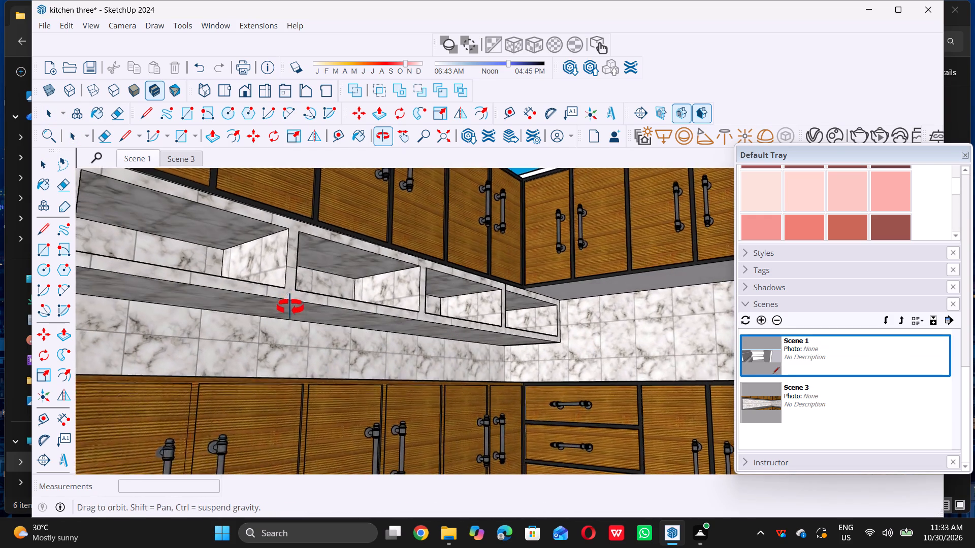
pyautogui.moveTo(290, 307); pyautogui.dragTo(289, 317, button='middle')
pyautogui.scroll(1, 289, 317)
pyautogui.scroll(-8, 289, 320)
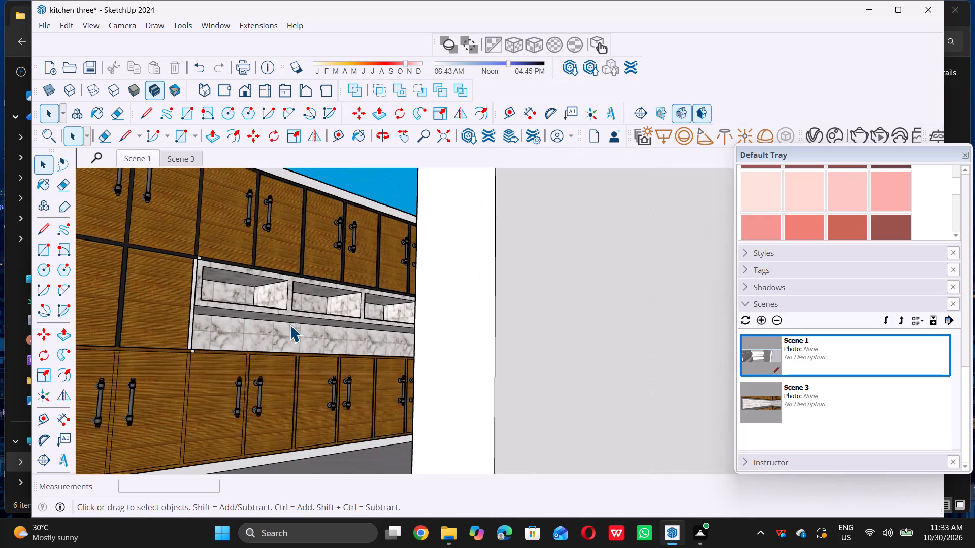
pyautogui.scroll(-2, 294, 314)
pyautogui.moveTo(292, 314); pyautogui.dragTo(284, 372, button='middle')
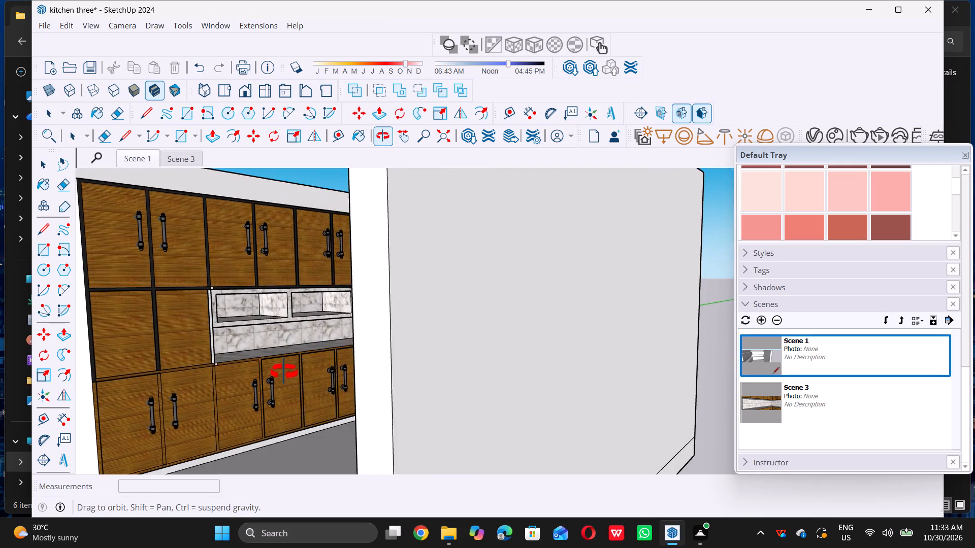
pyautogui.moveTo(284, 372); pyautogui.dragTo(283, 374, button='middle')
pyautogui.scroll(8, 285, 354)
pyautogui.moveTo(309, 327); pyautogui.dragTo(263, 347, button='middle')
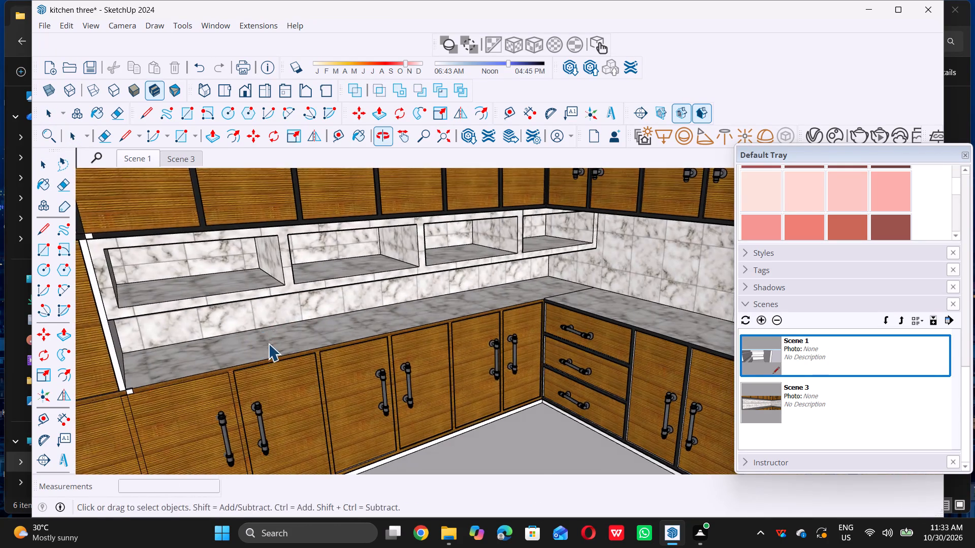
# Draw a rectangle about 1' 4 7/8" by 1' 9 9/16" on the marble countertop below the first niches.
pyautogui.scroll(9, 272, 340)
pyautogui.moveTo(309, 324); pyautogui.dragTo(277, 344, button='middle')
pyautogui.scroll(4, 250, 350)
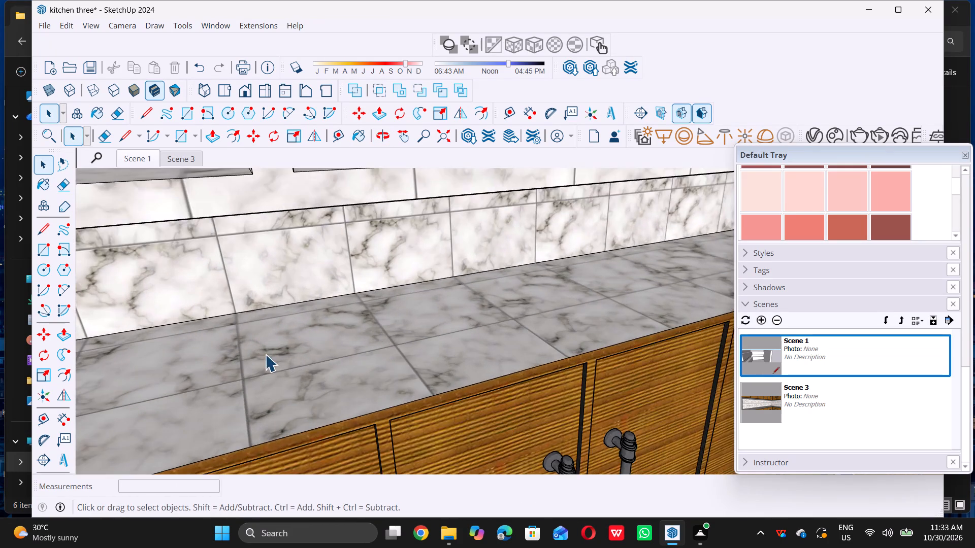
pyautogui.scroll(-6, 399, 322)
pyautogui.scroll(3, 256, 367)
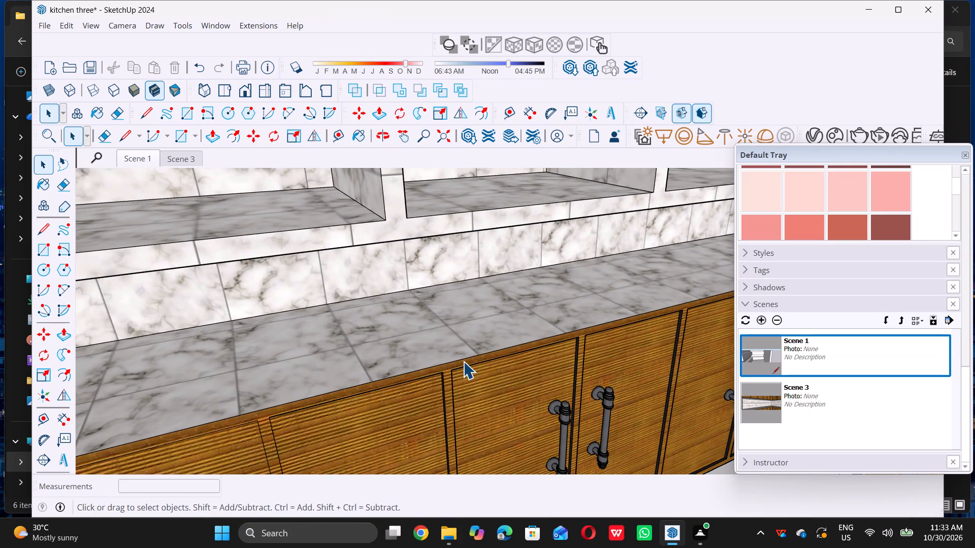
pyautogui.press('r')
pyautogui.scroll(5, 316, 388)
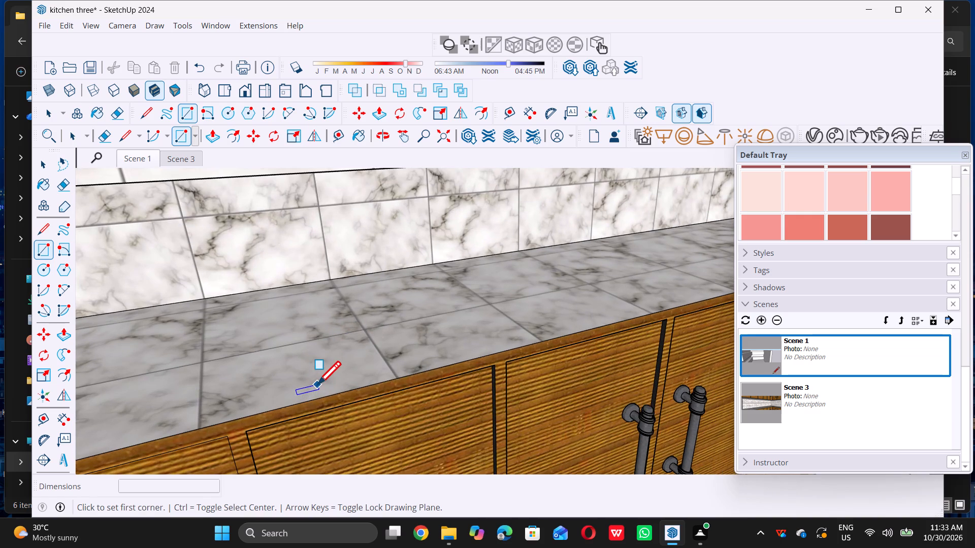
pyautogui.doubleClick(317, 384)
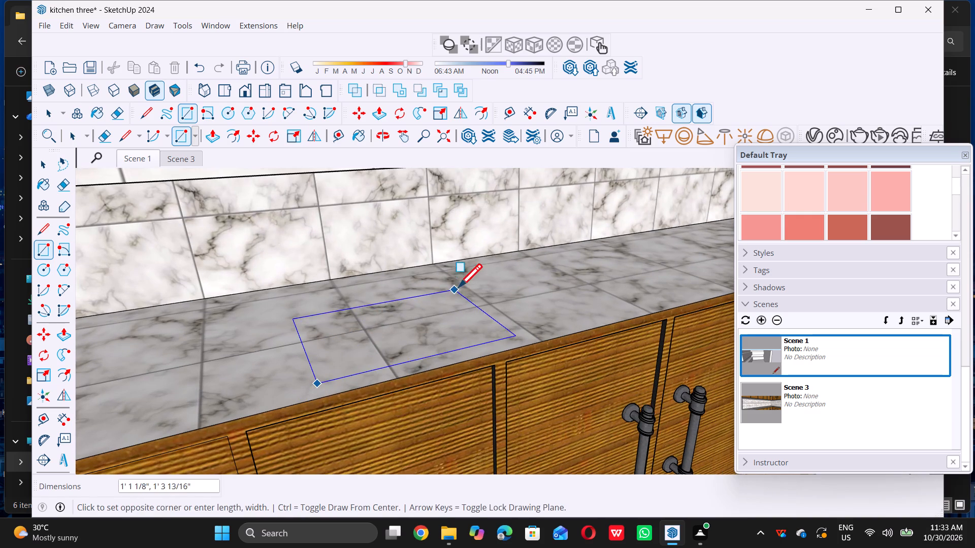
pyautogui.doubleClick(487, 271)
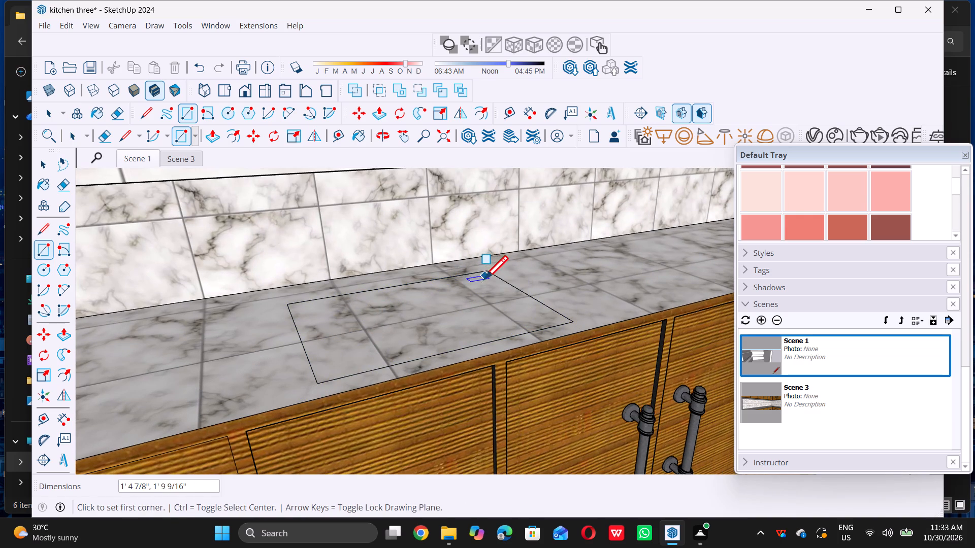
pyautogui.press('space')
# Push/Pull the rectangle on the marble countertop down 6" to form a sunken basin.
pyautogui.scroll(-5, 477, 301)
pyautogui.moveTo(407, 334); pyautogui.dragTo(425, 323, button='middle')
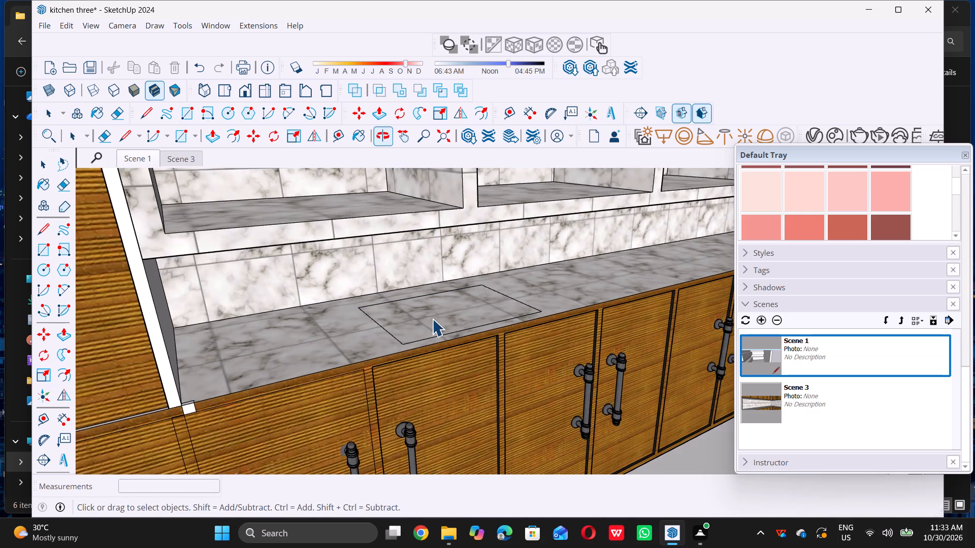
pyautogui.scroll(5, 439, 316)
pyautogui.tripleClick(441, 316)
pyautogui.scroll(-8, 441, 319)
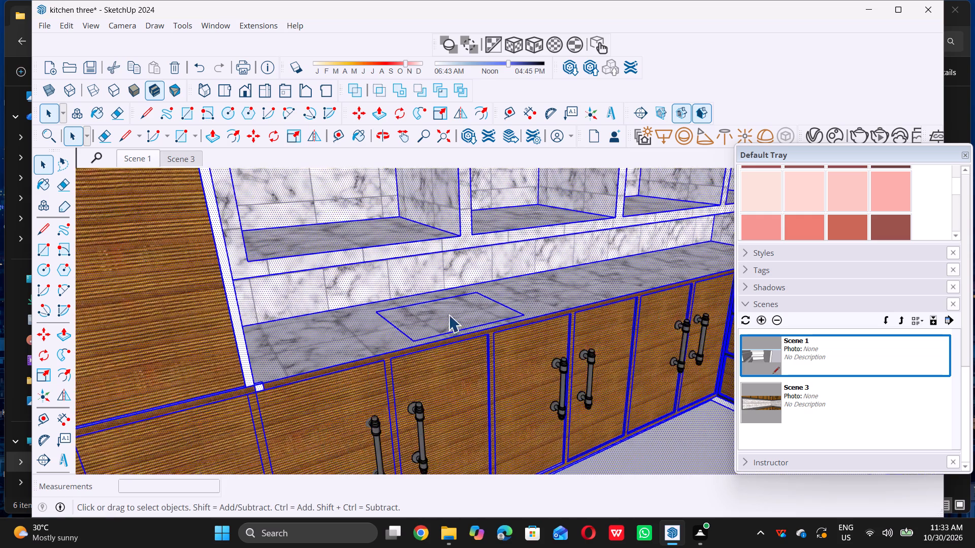
pyautogui.doubleClick(450, 312)
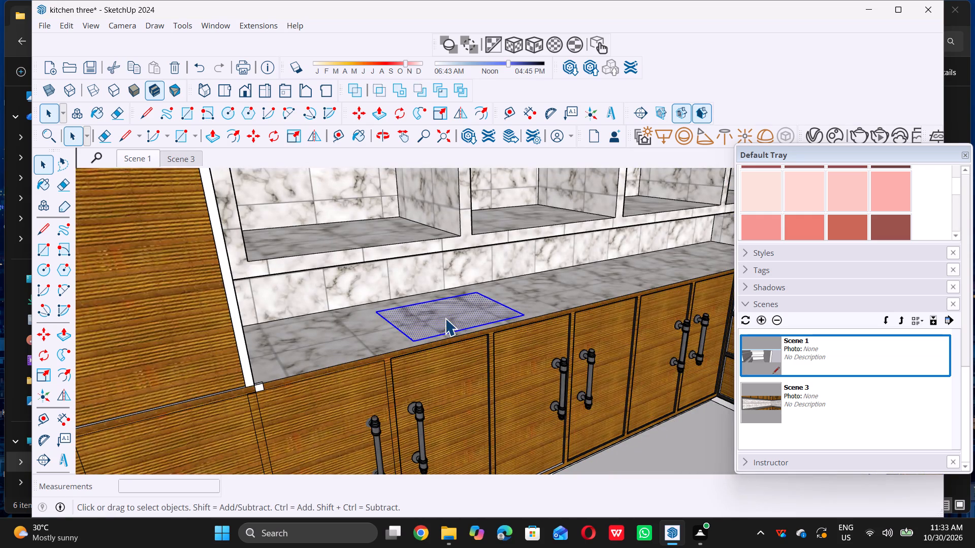
pyautogui.press('p')
pyautogui.doubleClick(453, 307)
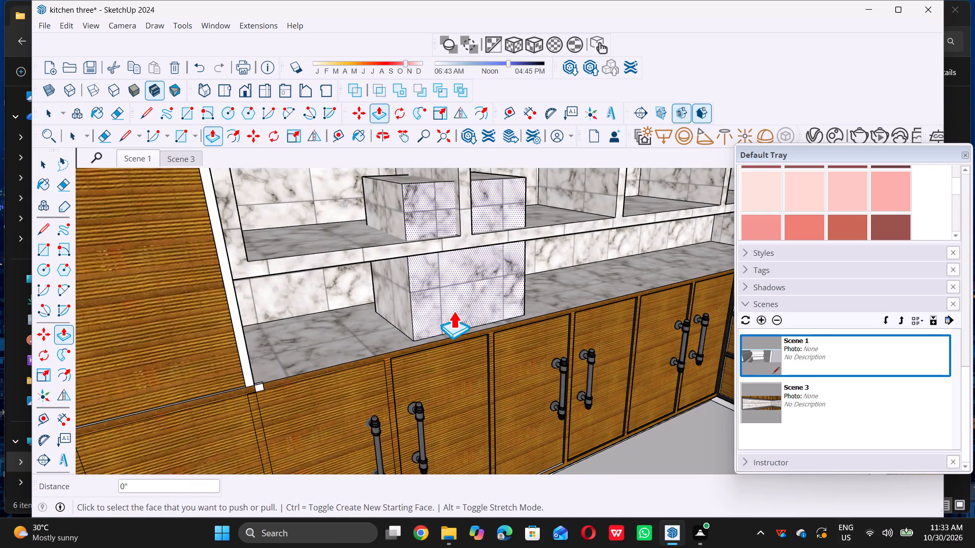
pyautogui.hotkey('ctrl', 'z')
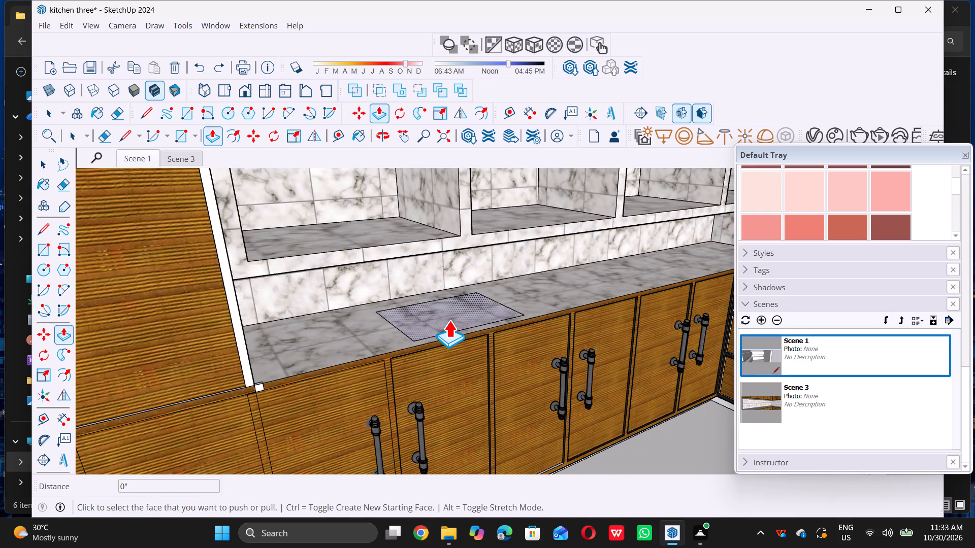
pyautogui.click(452, 307)
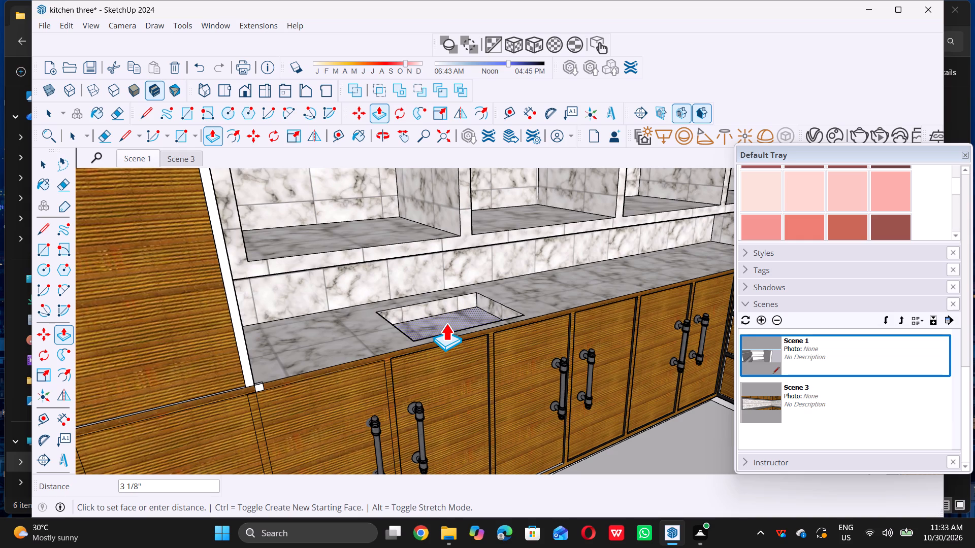
pyautogui.press('6')
pyautogui.hotkey('shift', '"')
pyautogui.press('Return')
pyautogui.press('space')
# Switch the view to the saved Scene 3.
pyautogui.scroll(-6, 438, 318)
pyautogui.moveTo(411, 311); pyautogui.dragTo(360, 322, button='middle')
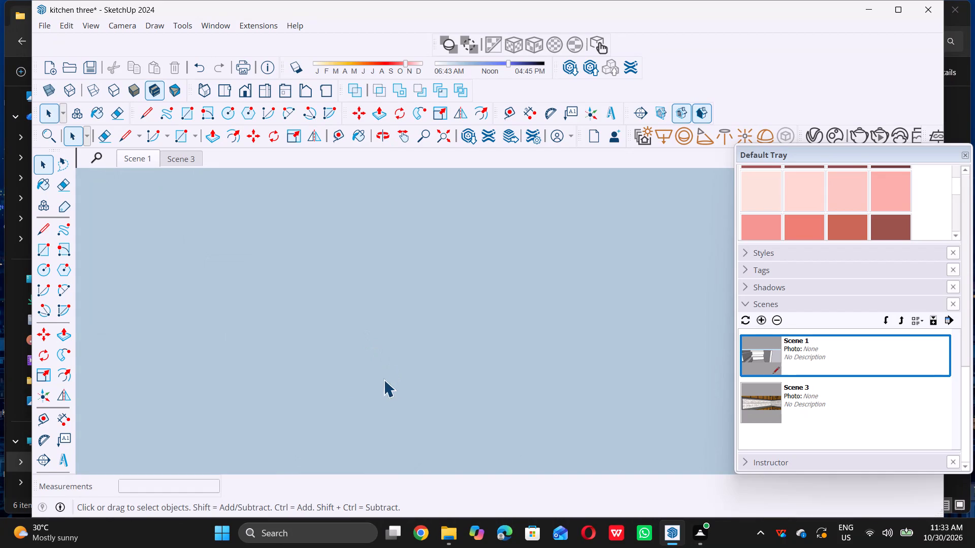
pyautogui.doubleClick(180, 159)
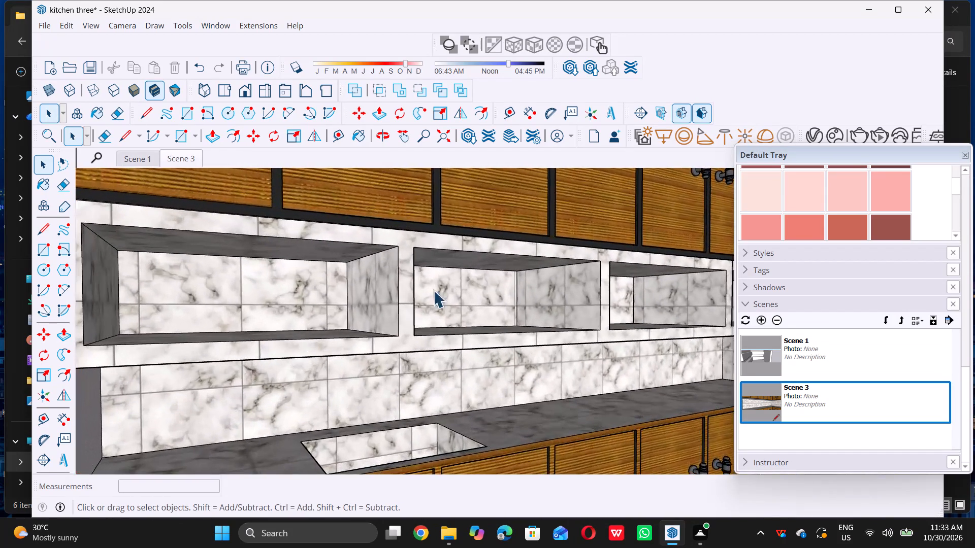
# Open 3D Warehouse, sign in to the Trimble account with Google in the browser, and return to SketchUp.
pyautogui.doubleClick(468, 136)
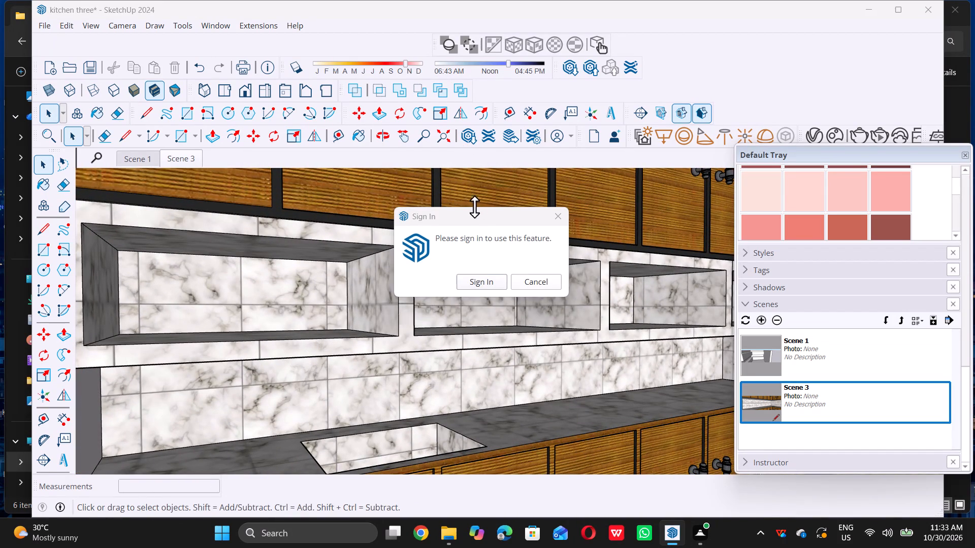
pyautogui.doubleClick(483, 281)
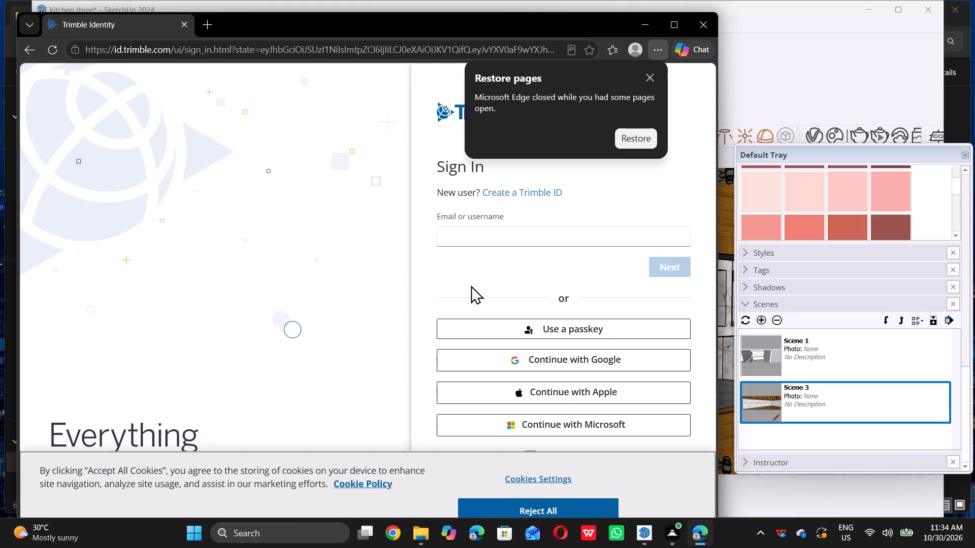
pyautogui.tripleClick(575, 363)
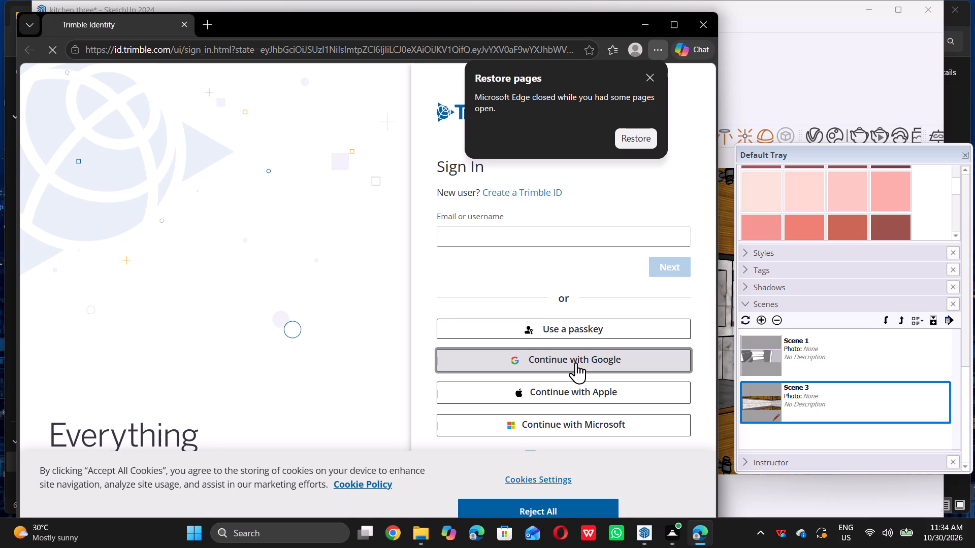
pyautogui.doubleClick(576, 362)
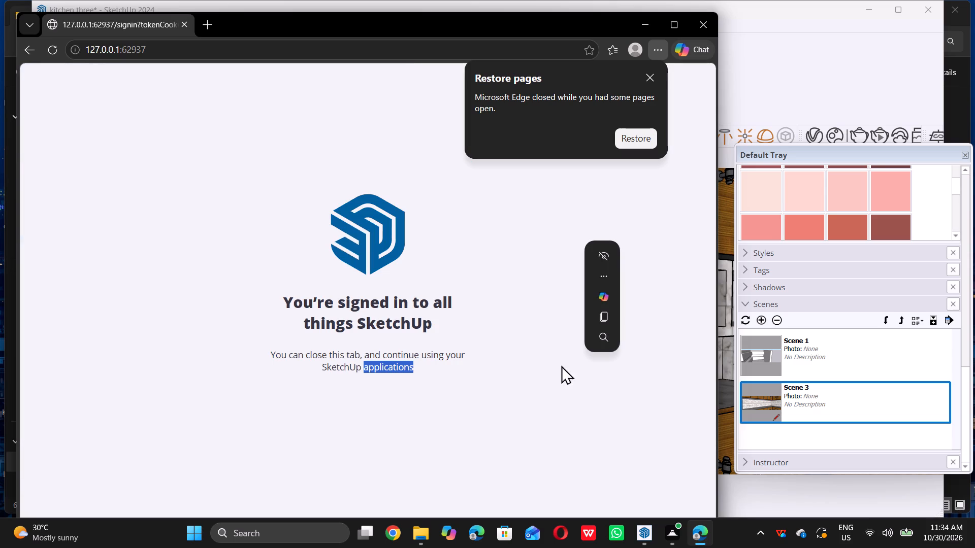
pyautogui.tripleClick(646, 23)
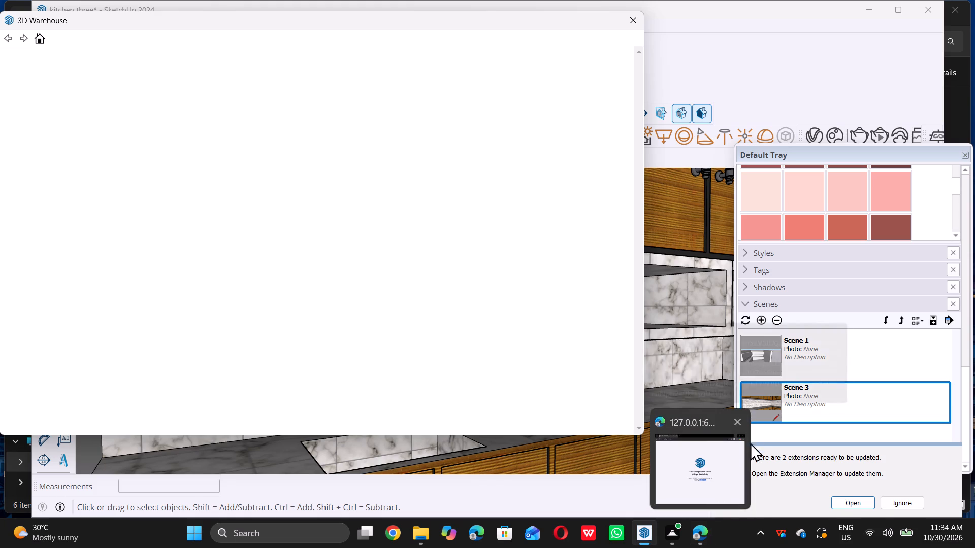
# Close the leftover browser sign-in window and search 3D Warehouse for sink.
pyautogui.click(739, 425)
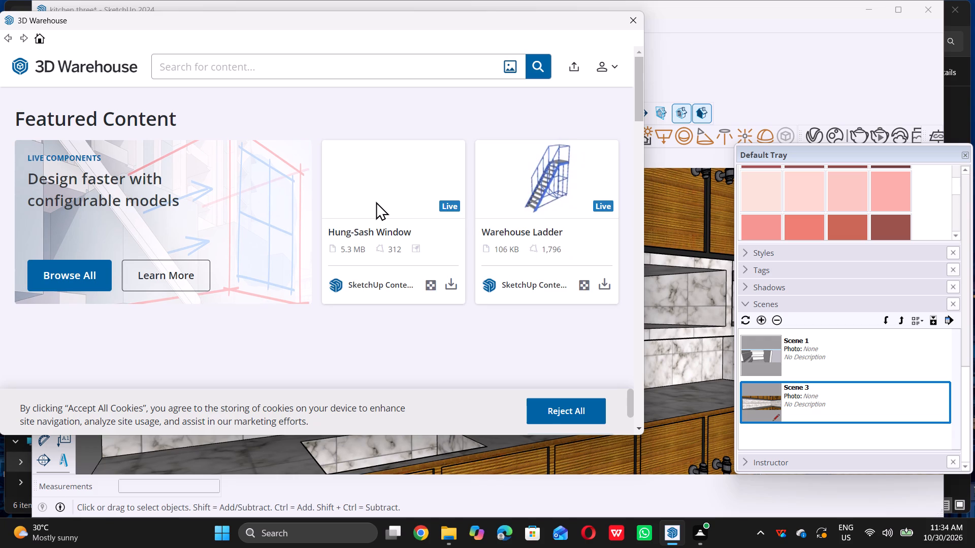
pyautogui.tripleClick(303, 64)
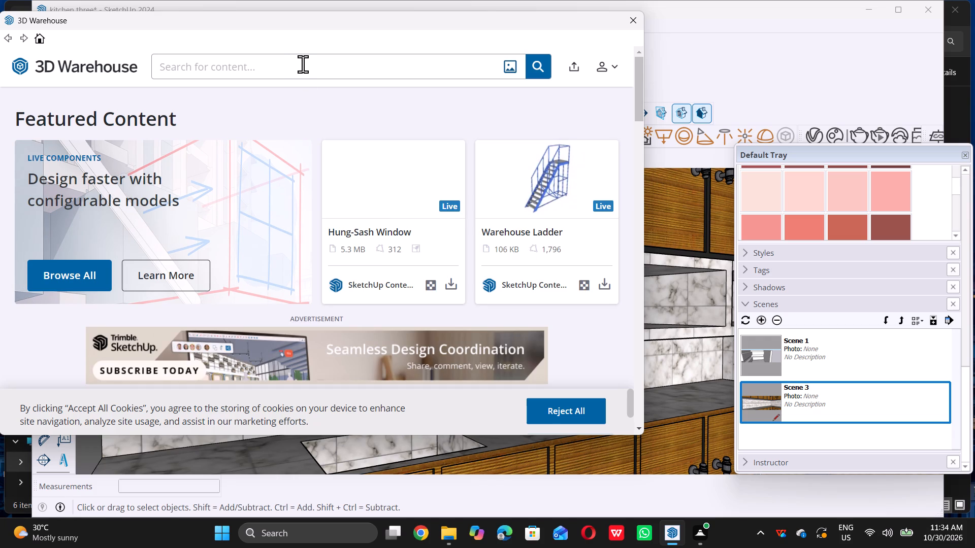
pyautogui.write('ki')
pyautogui.press('BackSpace')
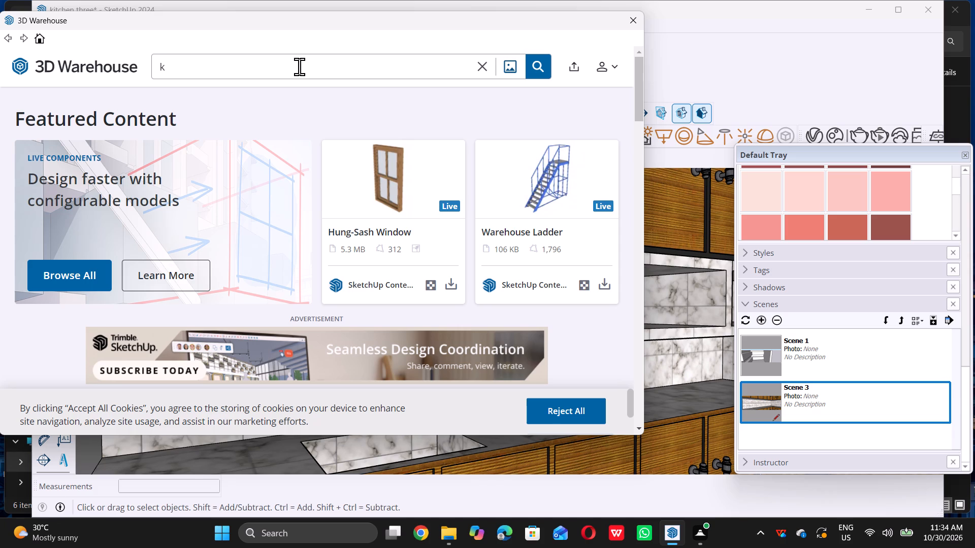
pyautogui.press('BackSpace')
pyautogui.press('BackSpace')
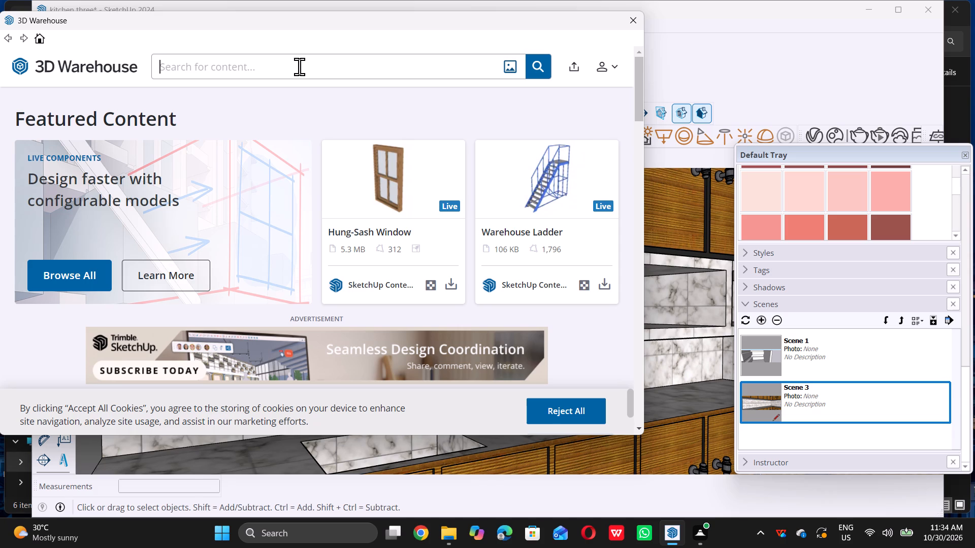
pyautogui.write('sink')
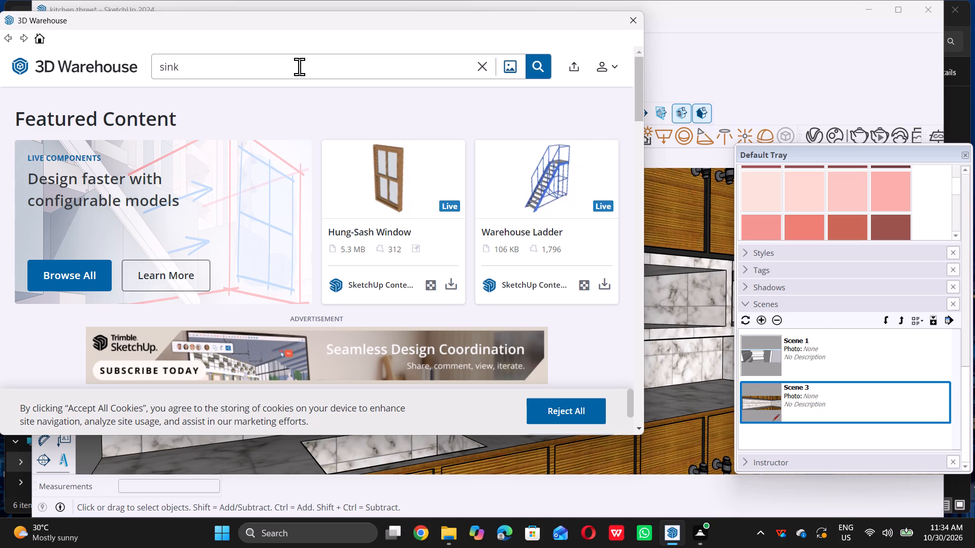
pyautogui.press('Return')
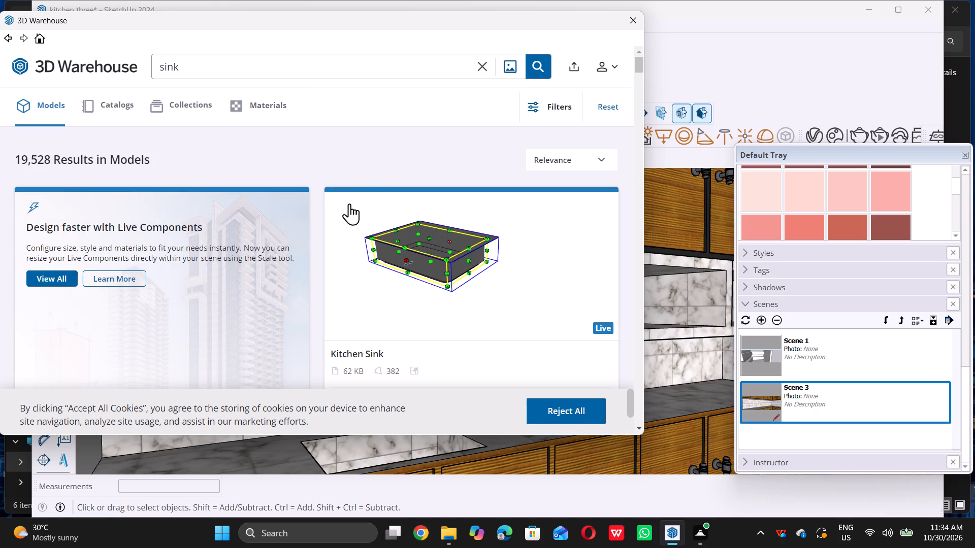
# Browse the sink models in the search results for one that suits the countertop basin.
pyautogui.scroll(-6, 366, 255)
pyautogui.scroll(4, 359, 272)
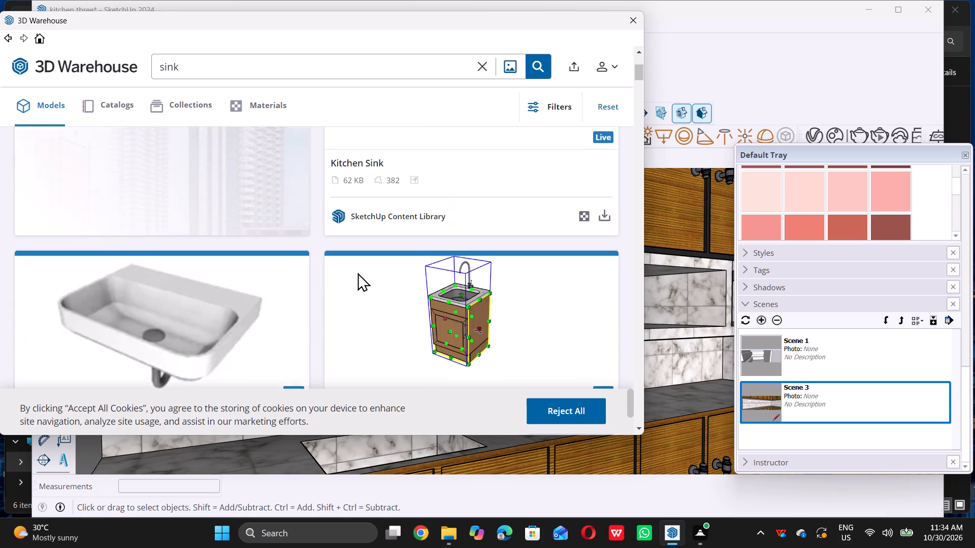
pyautogui.scroll(-5, 357, 272)
pyautogui.scroll(3, 354, 276)
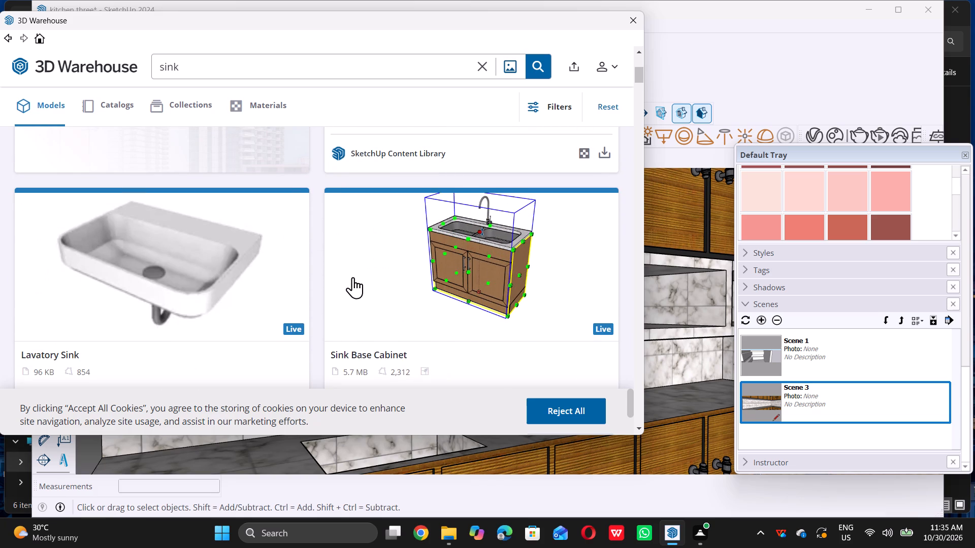
pyautogui.scroll(-5, 353, 277)
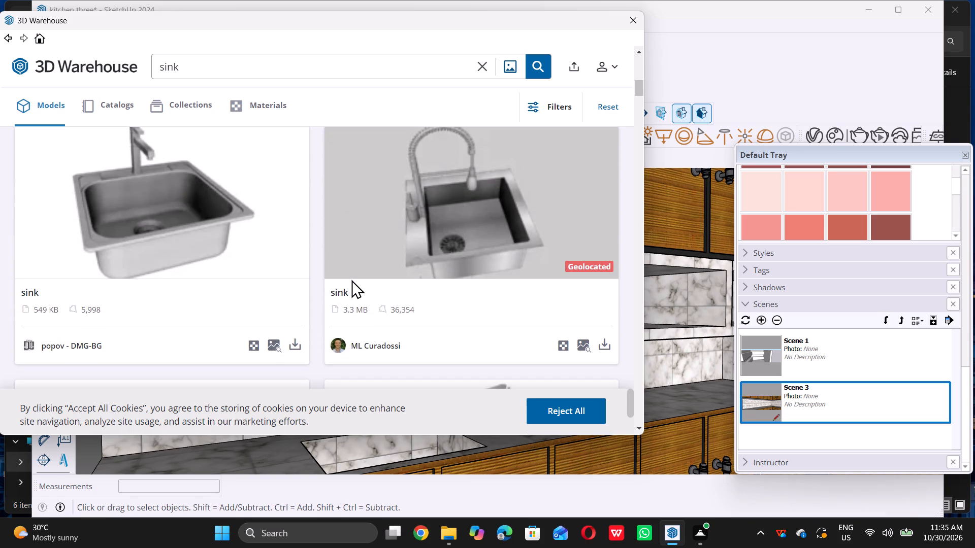
pyautogui.scroll(-5, 351, 281)
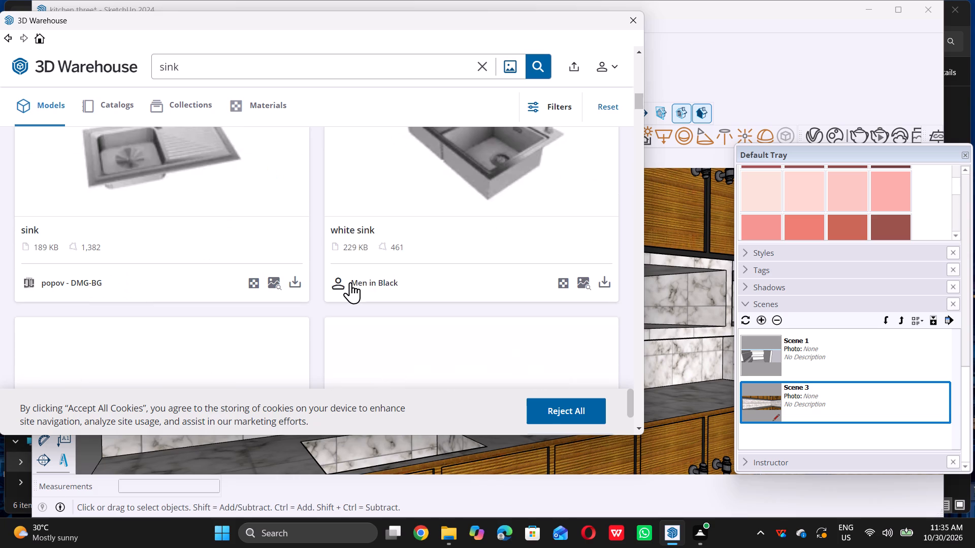
pyautogui.scroll(3, 350, 282)
pyautogui.scroll(-2, 349, 285)
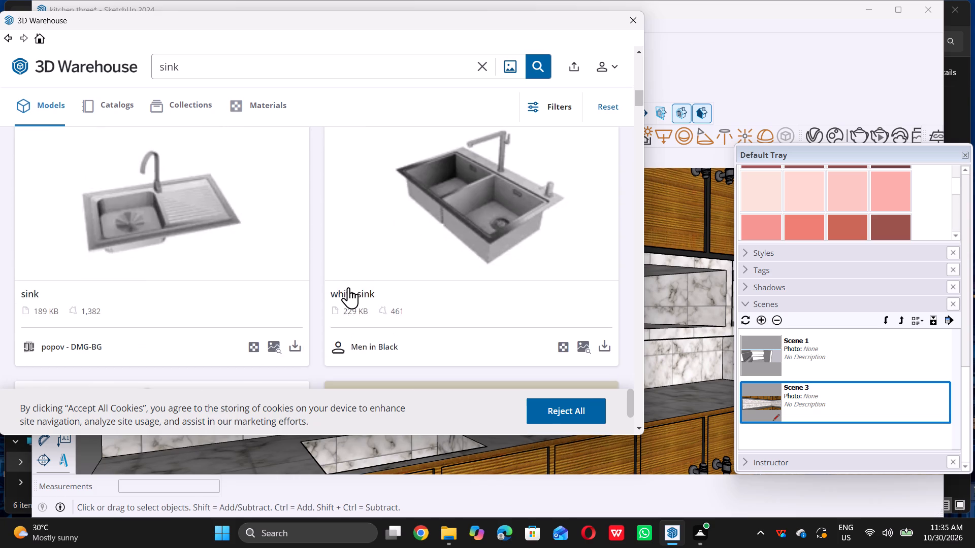
pyautogui.scroll(-11, 348, 289)
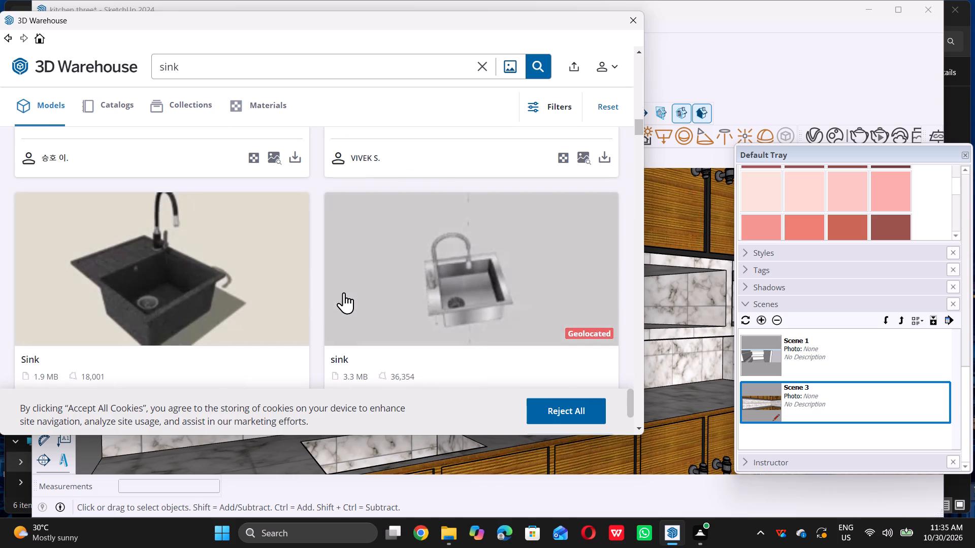
pyautogui.scroll(-6, 344, 292)
pyautogui.scroll(7, 343, 294)
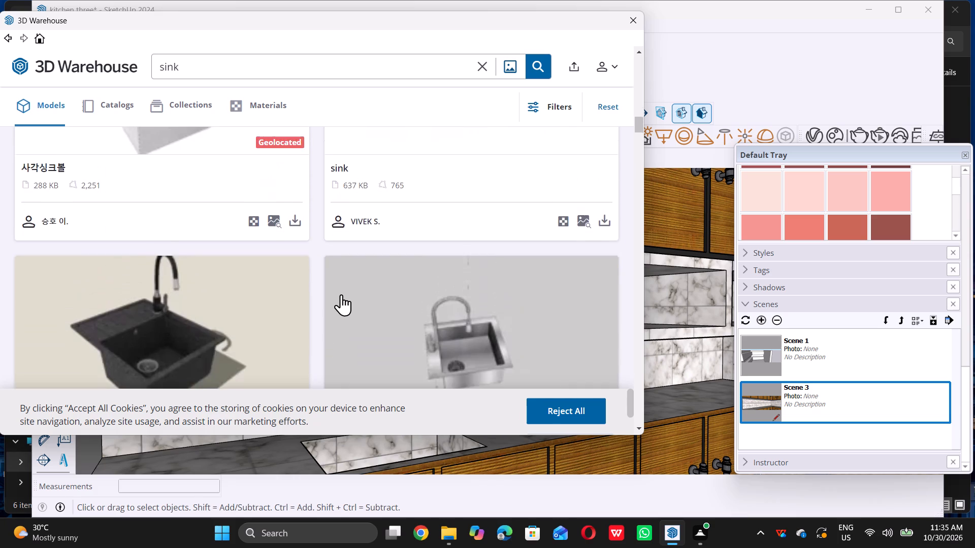
pyautogui.scroll(12, 341, 294)
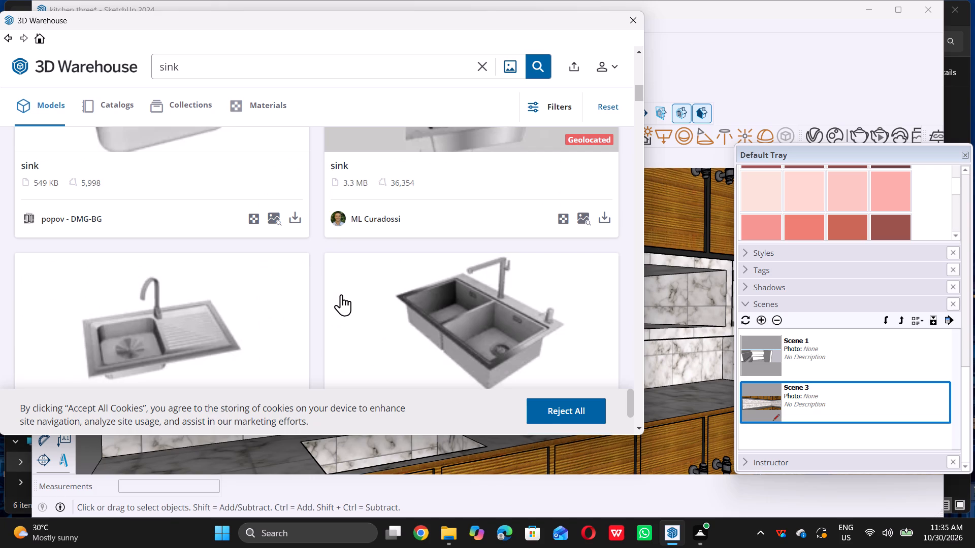
pyautogui.scroll(-13, 341, 296)
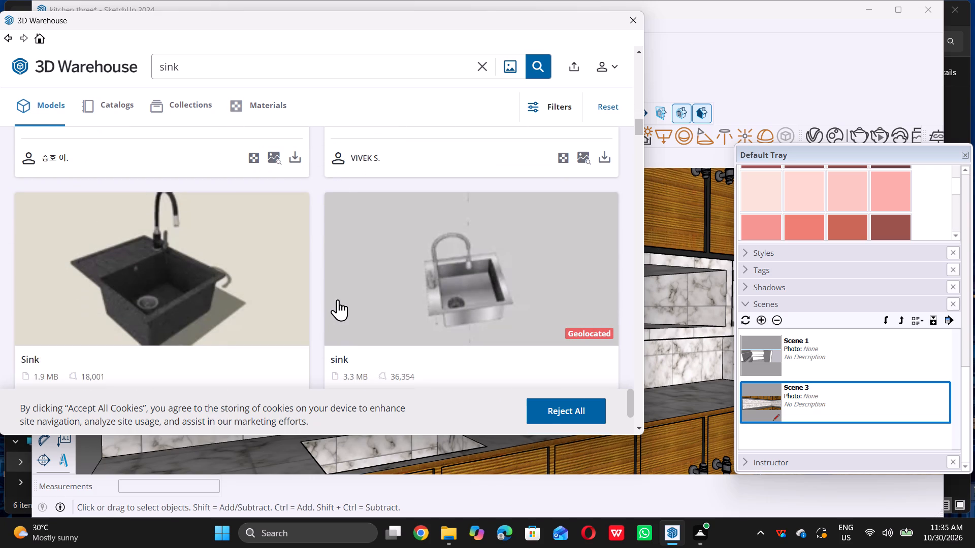
pyautogui.scroll(-12, 338, 299)
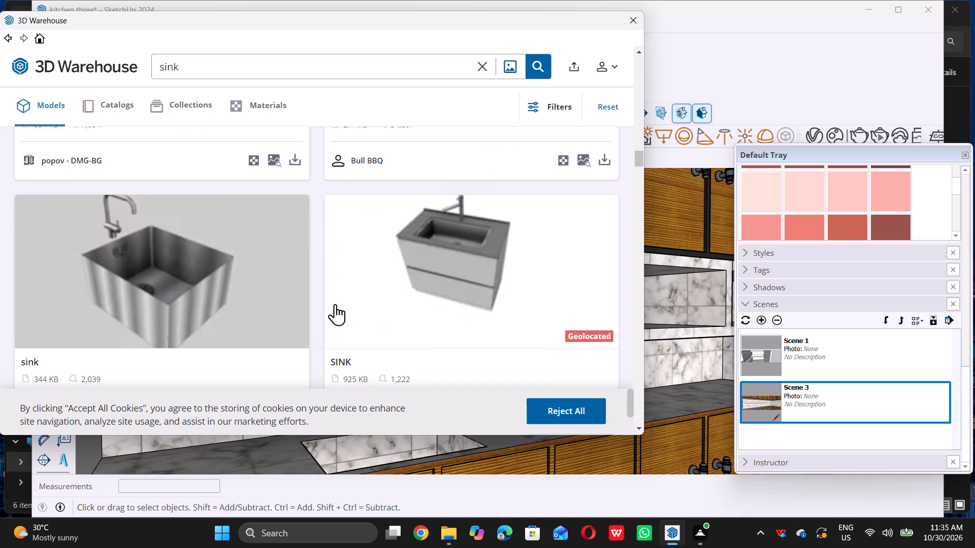
pyautogui.scroll(6, 335, 304)
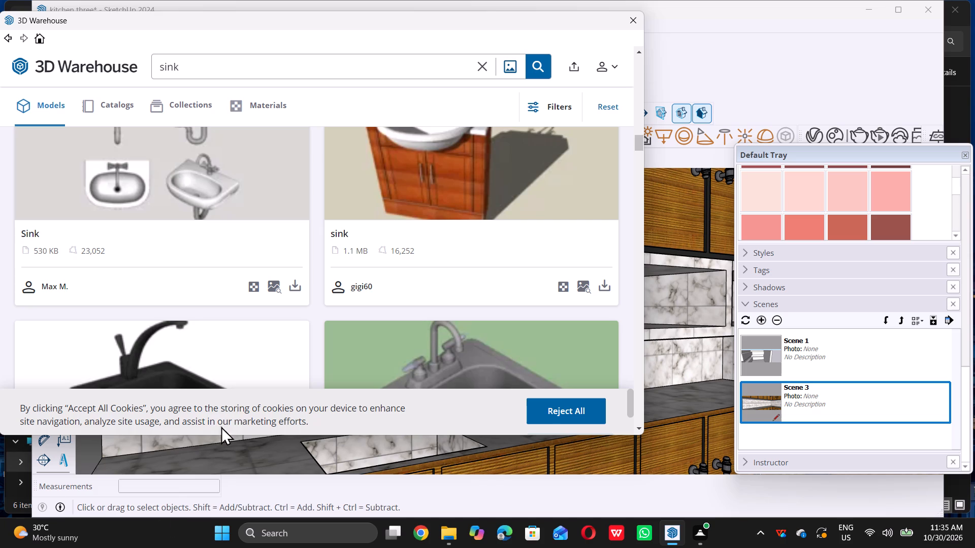
pyautogui.scroll(-4, 421, 285)
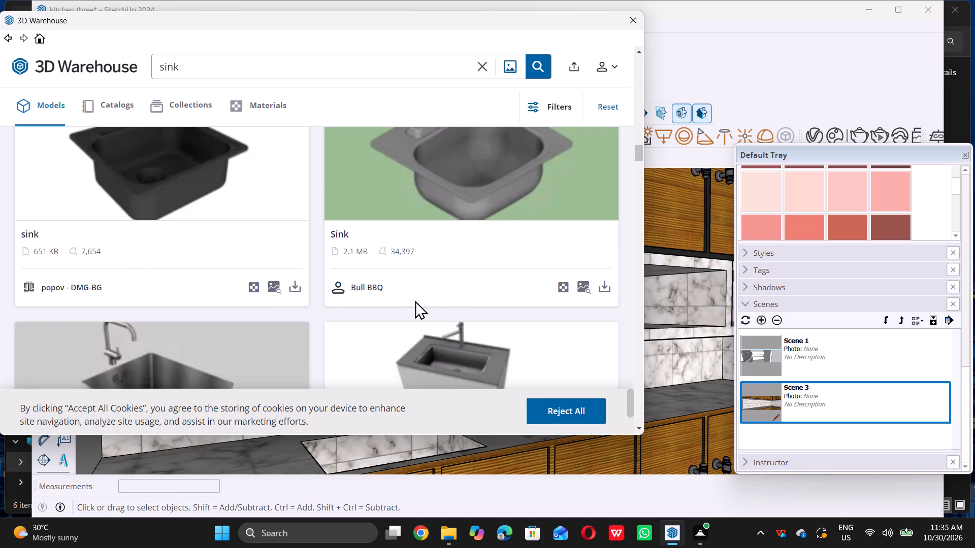
pyautogui.scroll(1, 415, 302)
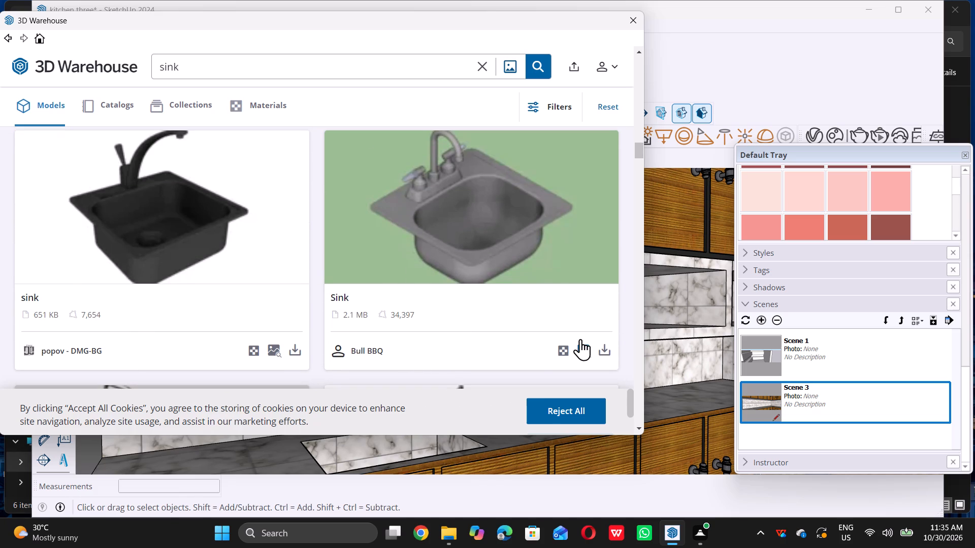
# Download the Bull BBQ Sink model directly into the kitchen model and place it on open ground outside the room.
pyautogui.doubleClick(605, 352)
pyautogui.doubleClick(271, 246)
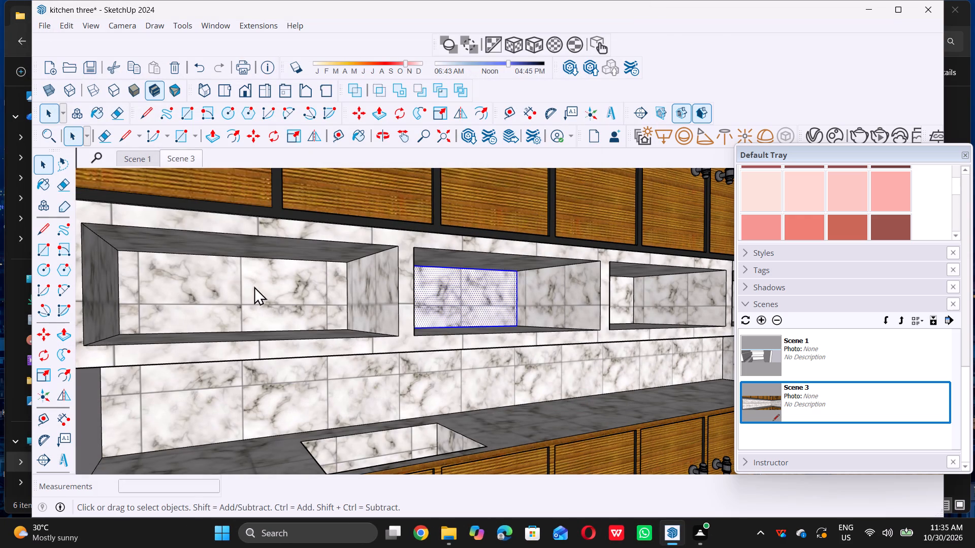
pyautogui.scroll(-5, 341, 319)
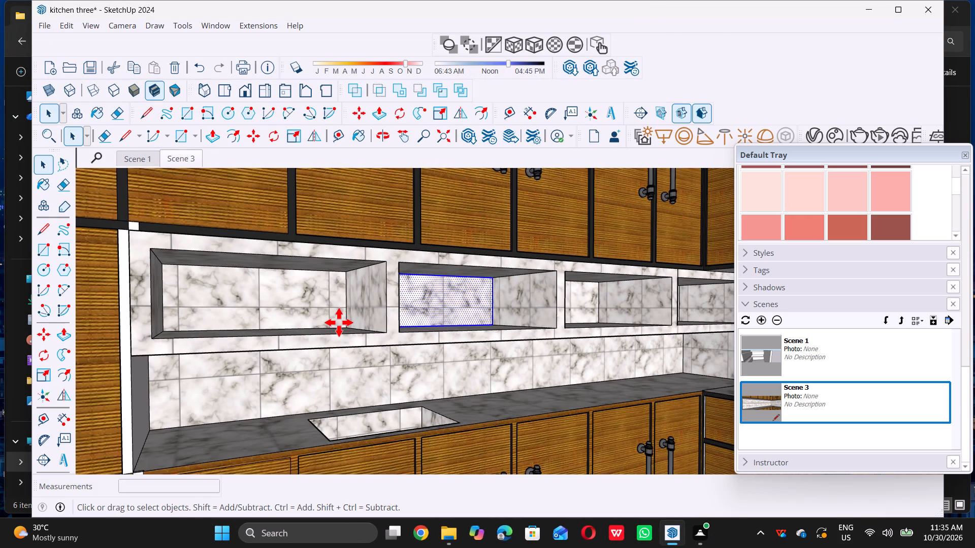
pyautogui.scroll(-20, 339, 322)
pyautogui.scroll(-6, 338, 325)
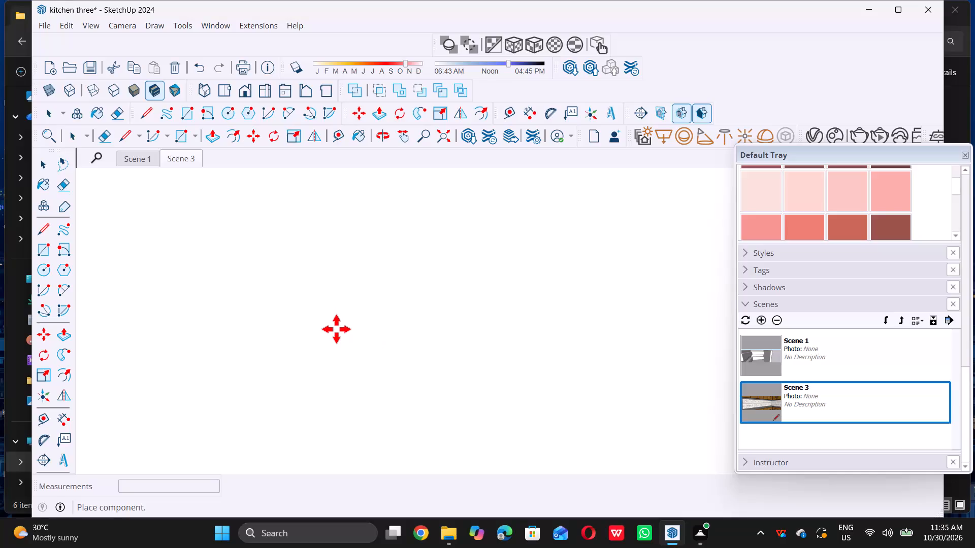
pyautogui.scroll(-20, 336, 329)
pyautogui.scroll(-7, 336, 329)
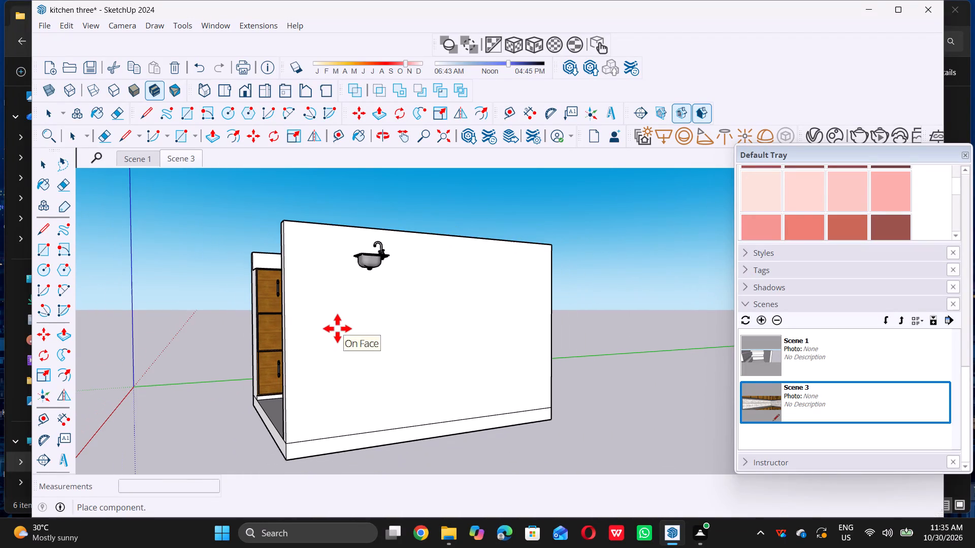
pyautogui.moveTo(360, 413); pyautogui.dragTo(436, 425, button='middle')
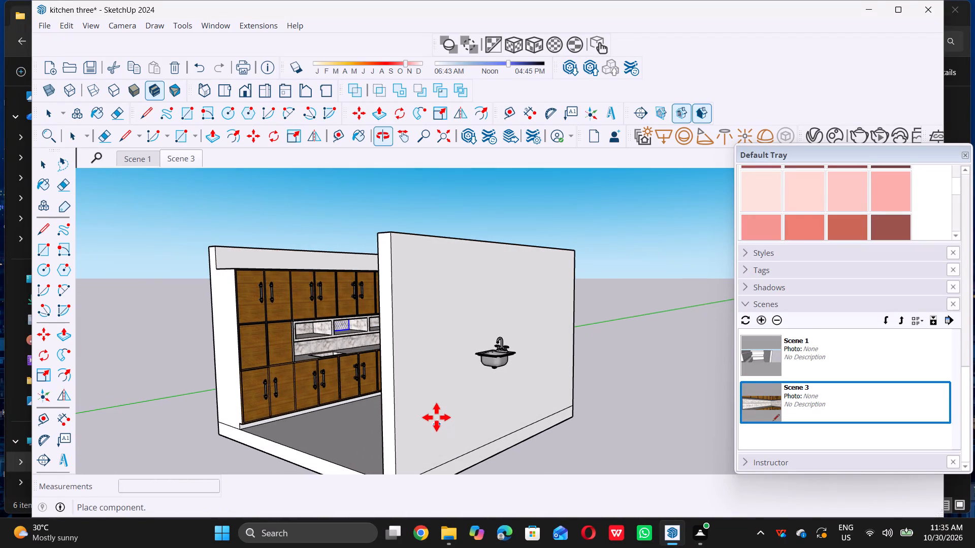
pyautogui.scroll(-15, 436, 416)
pyautogui.moveTo(421, 416); pyautogui.dragTo(437, 438, button='middle')
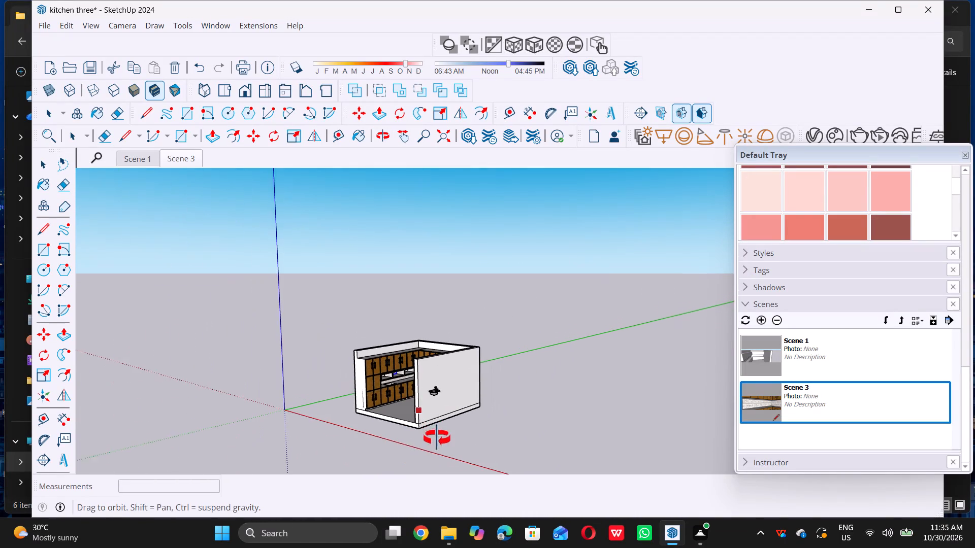
pyautogui.moveTo(437, 438); pyautogui.dragTo(460, 447, button='middle')
pyautogui.scroll(4, 568, 464)
pyautogui.doubleClick(510, 447)
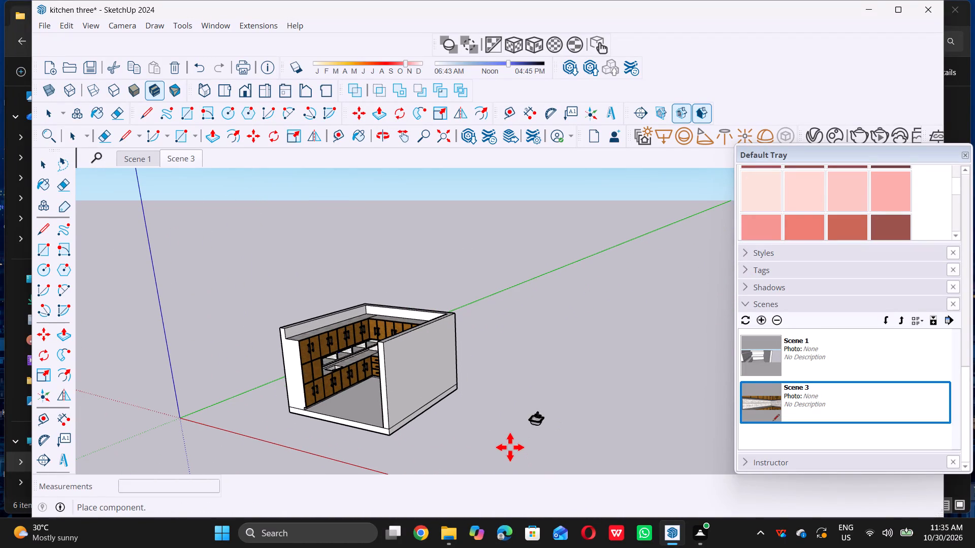
pyautogui.press('space')
# Rotate the sink 180° horizontally about a point on the ground beside it.
pyautogui.scroll(9, 536, 429)
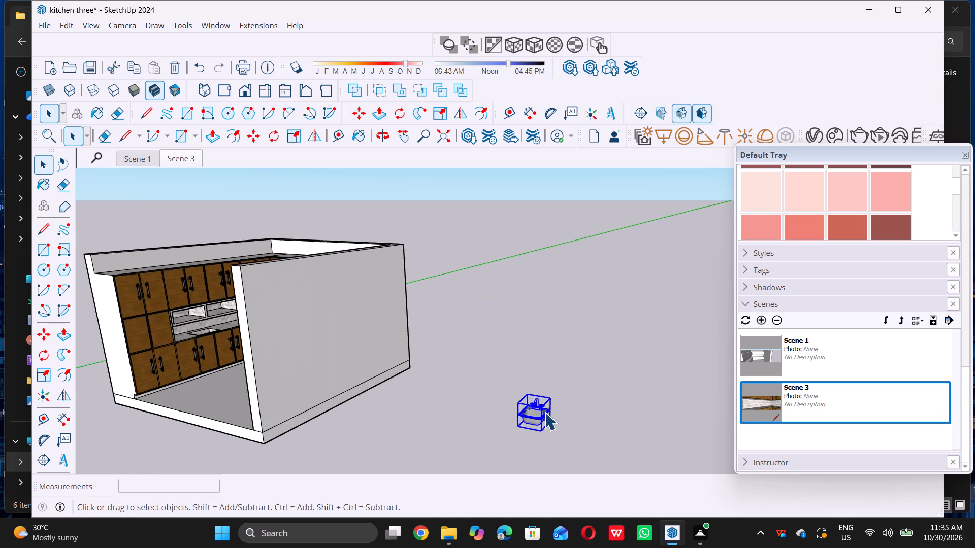
pyautogui.scroll(15, 545, 413)
pyautogui.scroll(-6, 493, 414)
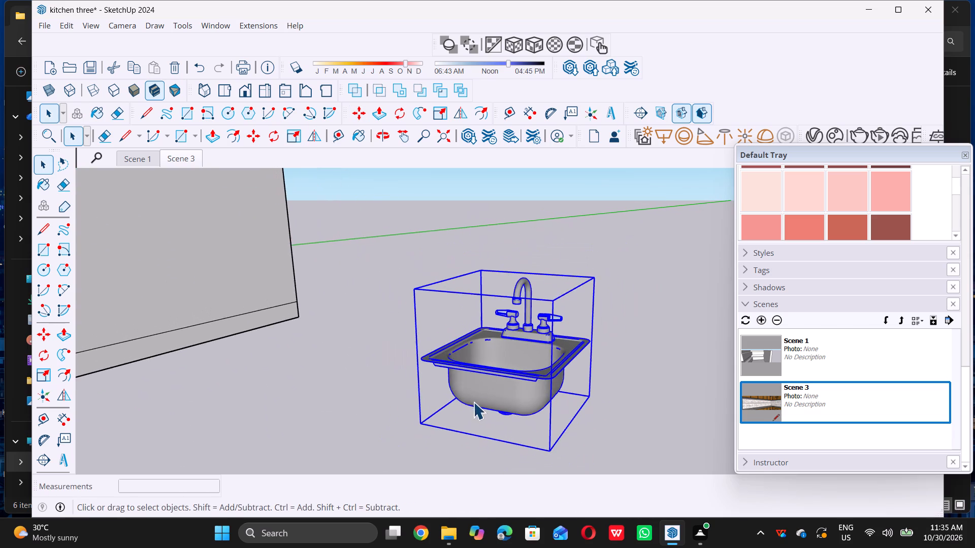
pyautogui.moveTo(475, 407); pyautogui.dragTo(486, 401, button='middle')
pyautogui.scroll(-8, 478, 399)
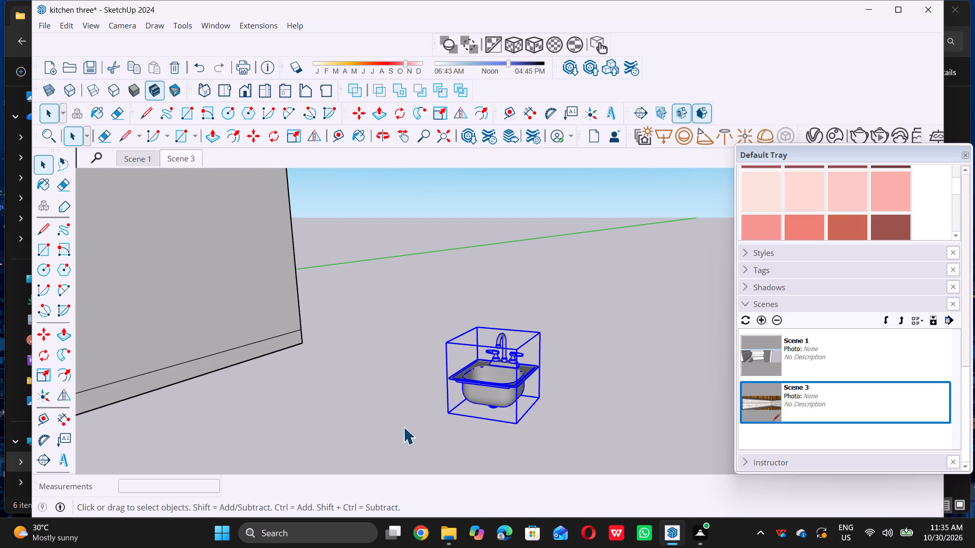
pyautogui.press('q')
pyautogui.scroll(-9, 399, 425)
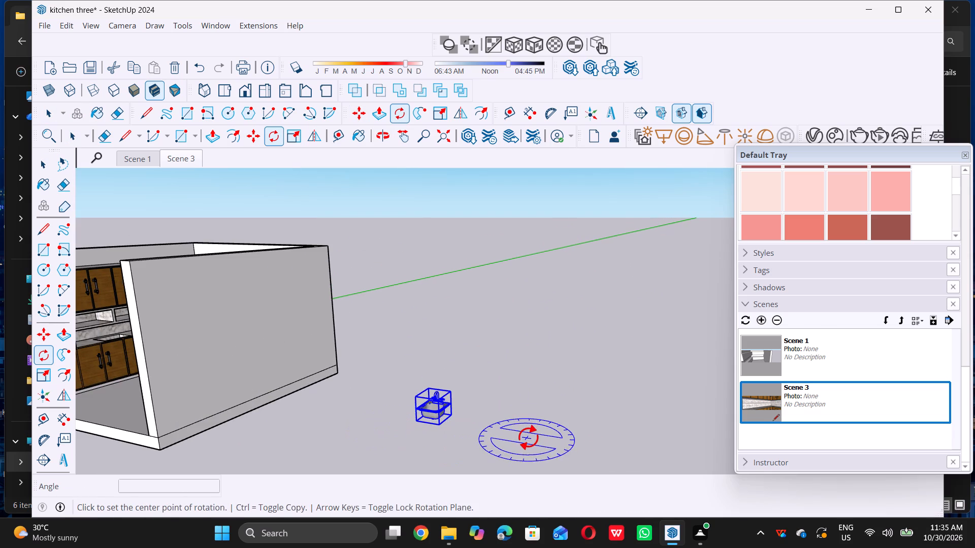
pyautogui.doubleClick(528, 437)
pyautogui.doubleClick(614, 459)
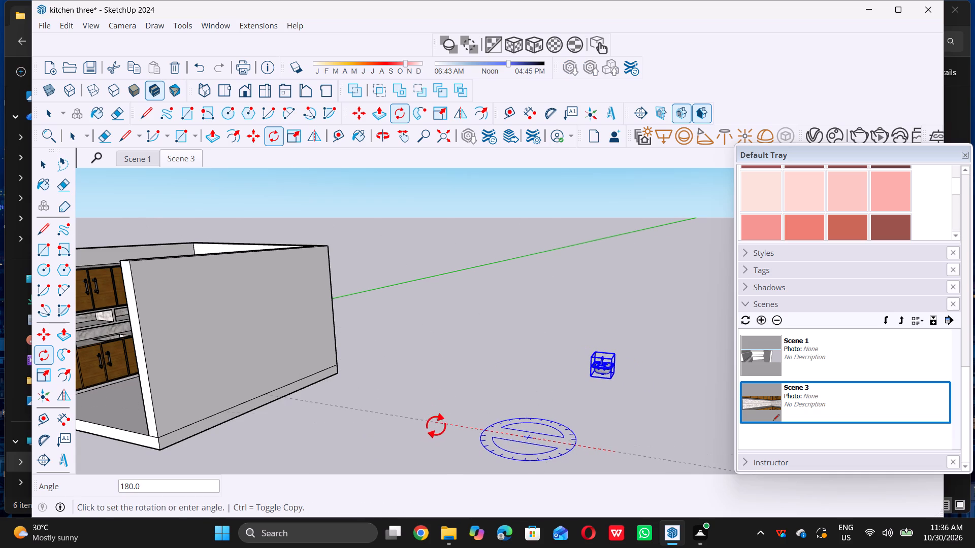
pyautogui.tripleClick(441, 423)
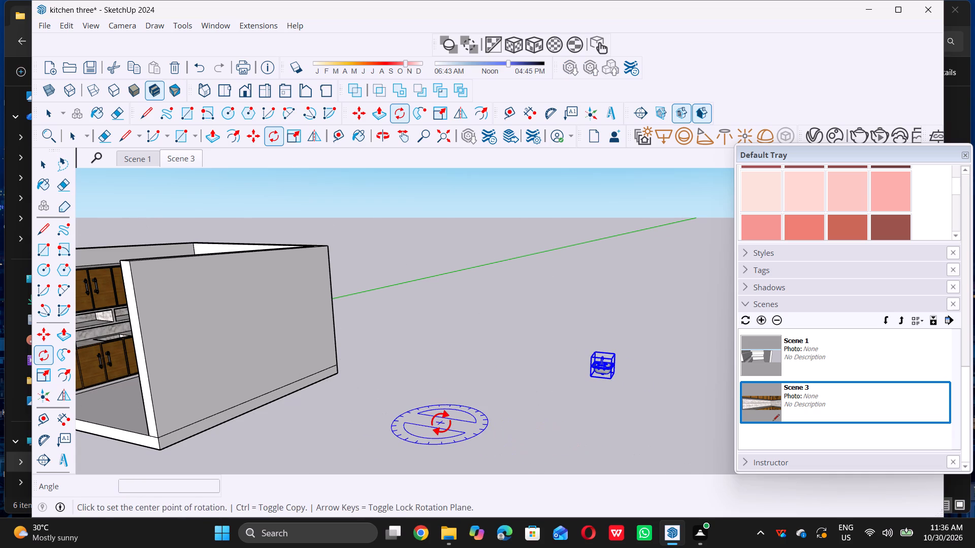
pyautogui.press('space')
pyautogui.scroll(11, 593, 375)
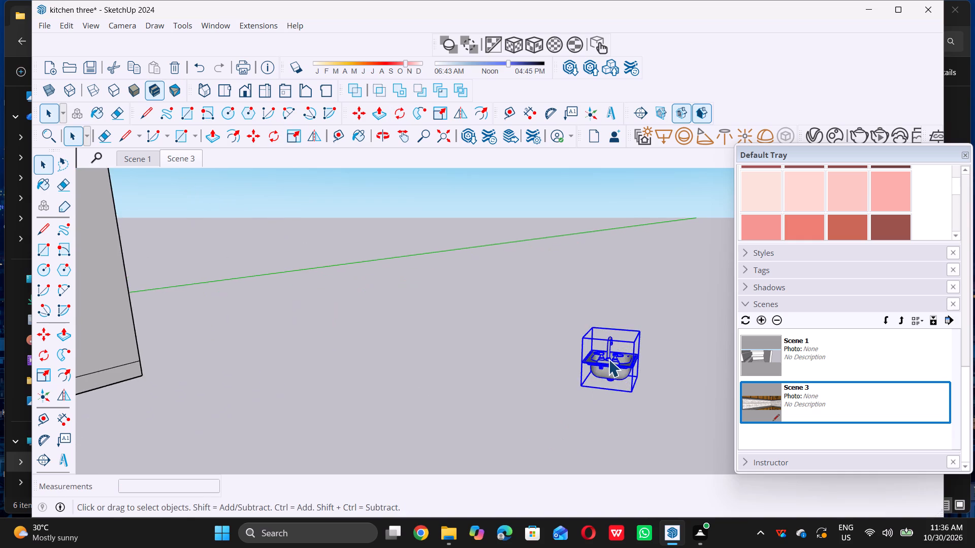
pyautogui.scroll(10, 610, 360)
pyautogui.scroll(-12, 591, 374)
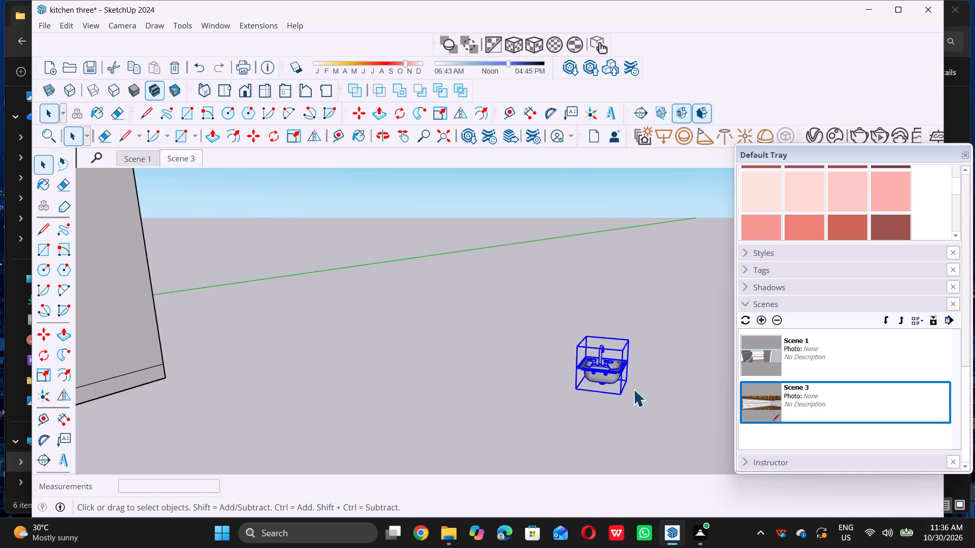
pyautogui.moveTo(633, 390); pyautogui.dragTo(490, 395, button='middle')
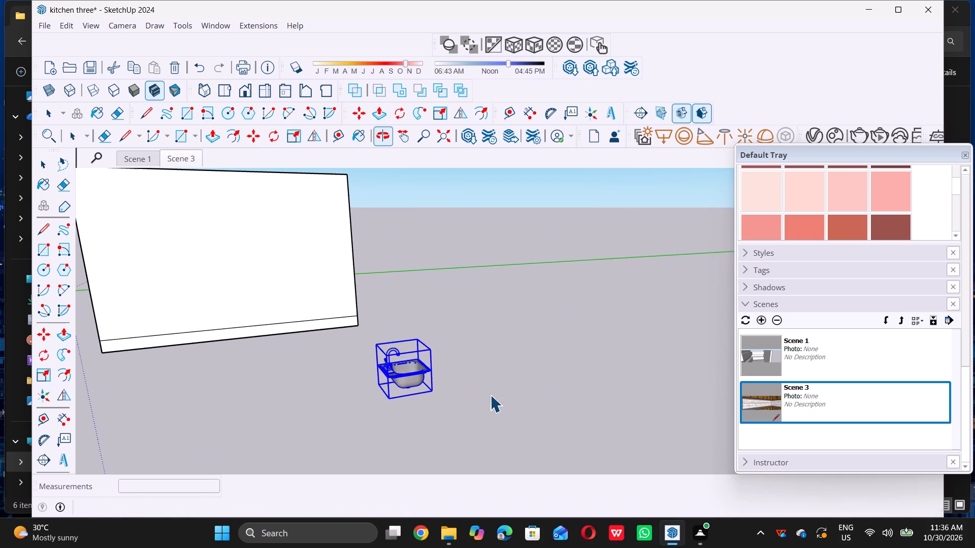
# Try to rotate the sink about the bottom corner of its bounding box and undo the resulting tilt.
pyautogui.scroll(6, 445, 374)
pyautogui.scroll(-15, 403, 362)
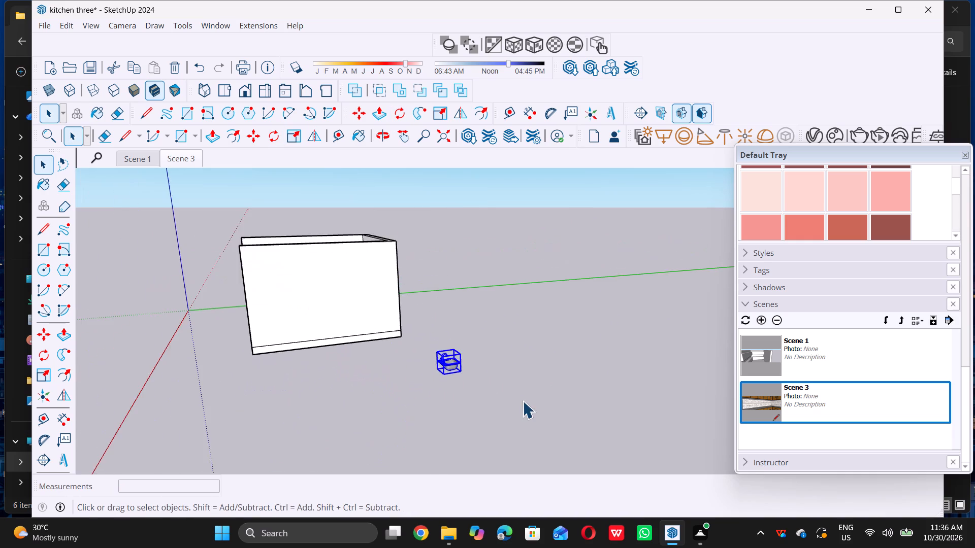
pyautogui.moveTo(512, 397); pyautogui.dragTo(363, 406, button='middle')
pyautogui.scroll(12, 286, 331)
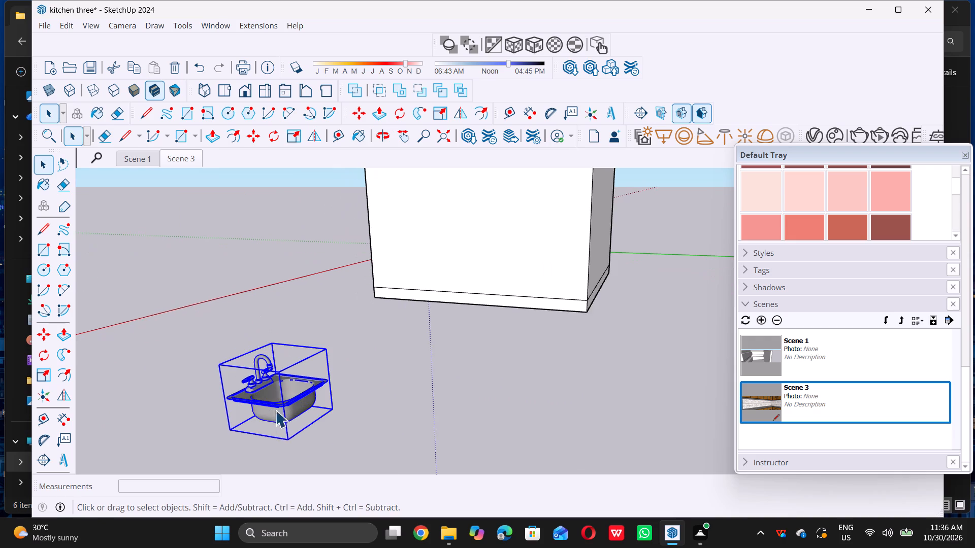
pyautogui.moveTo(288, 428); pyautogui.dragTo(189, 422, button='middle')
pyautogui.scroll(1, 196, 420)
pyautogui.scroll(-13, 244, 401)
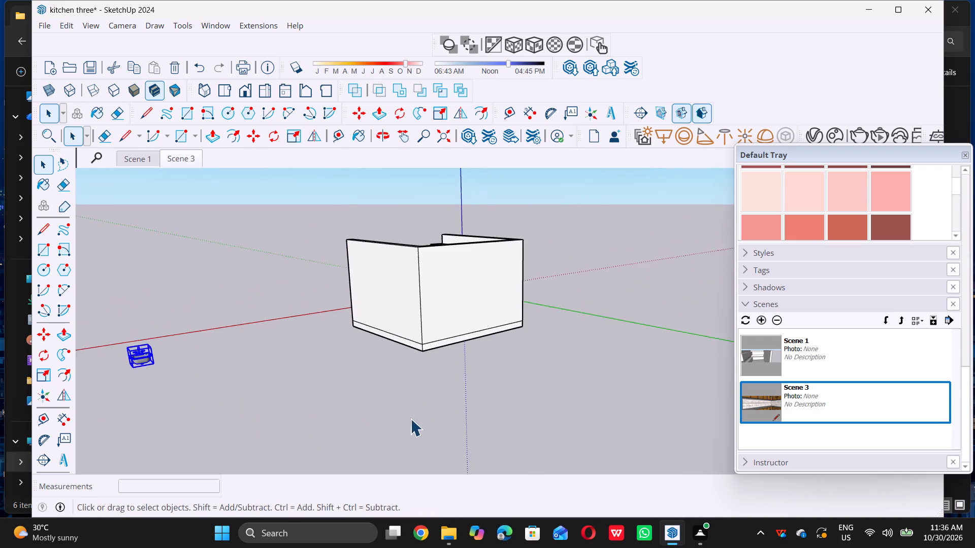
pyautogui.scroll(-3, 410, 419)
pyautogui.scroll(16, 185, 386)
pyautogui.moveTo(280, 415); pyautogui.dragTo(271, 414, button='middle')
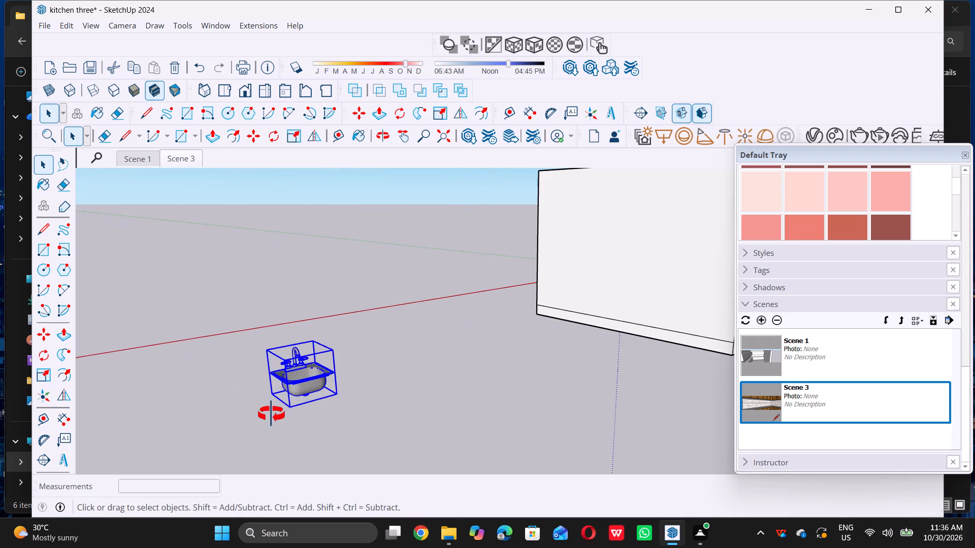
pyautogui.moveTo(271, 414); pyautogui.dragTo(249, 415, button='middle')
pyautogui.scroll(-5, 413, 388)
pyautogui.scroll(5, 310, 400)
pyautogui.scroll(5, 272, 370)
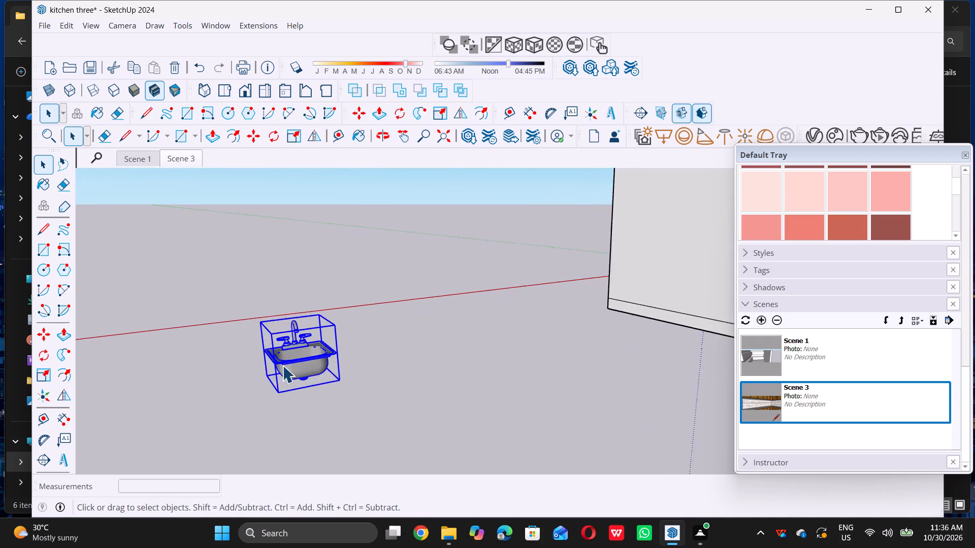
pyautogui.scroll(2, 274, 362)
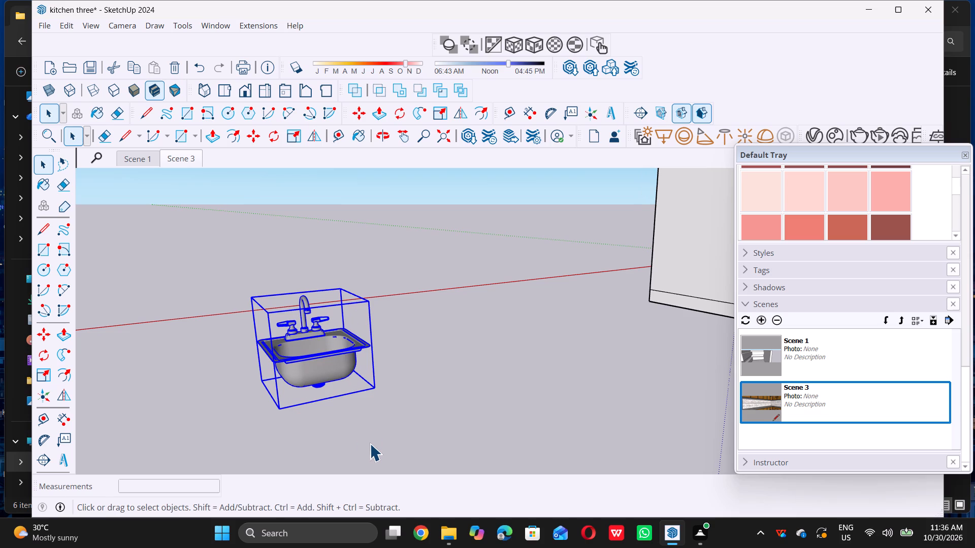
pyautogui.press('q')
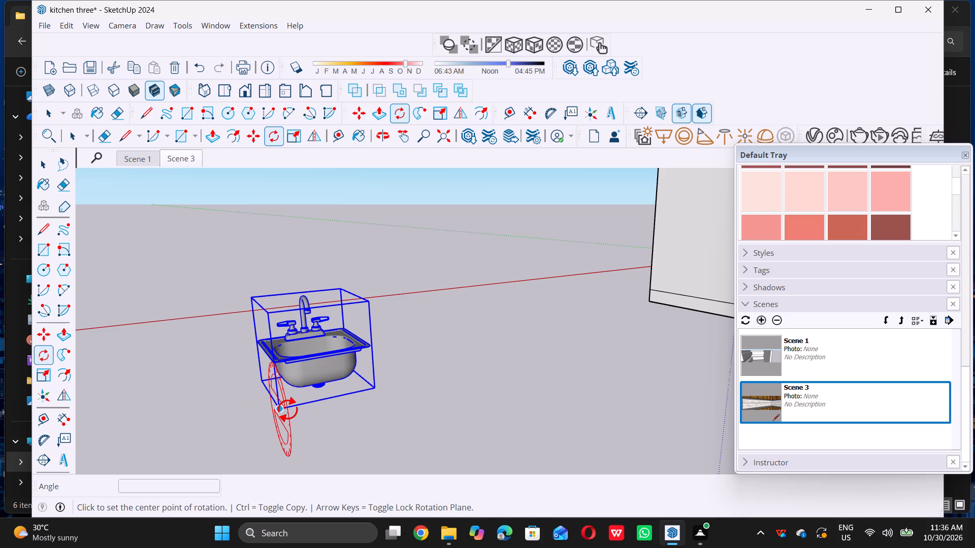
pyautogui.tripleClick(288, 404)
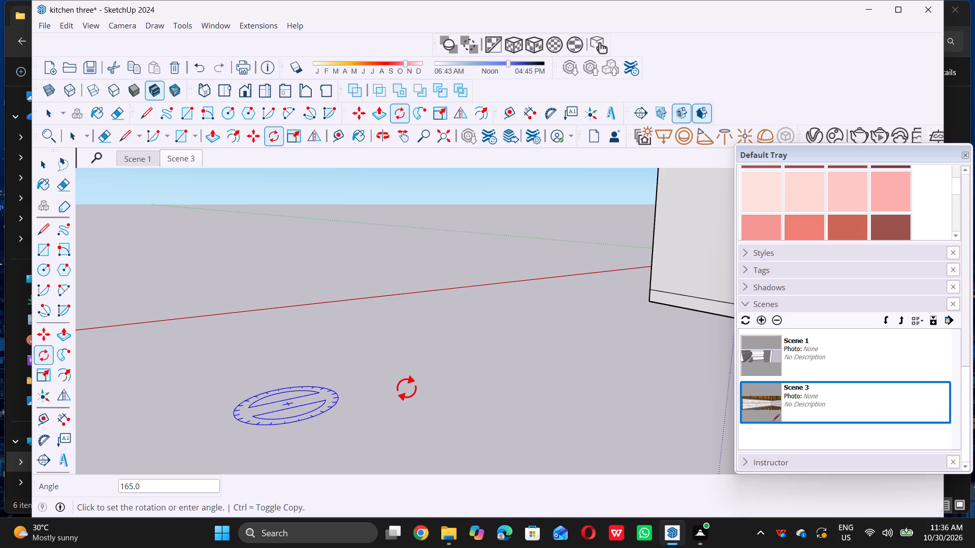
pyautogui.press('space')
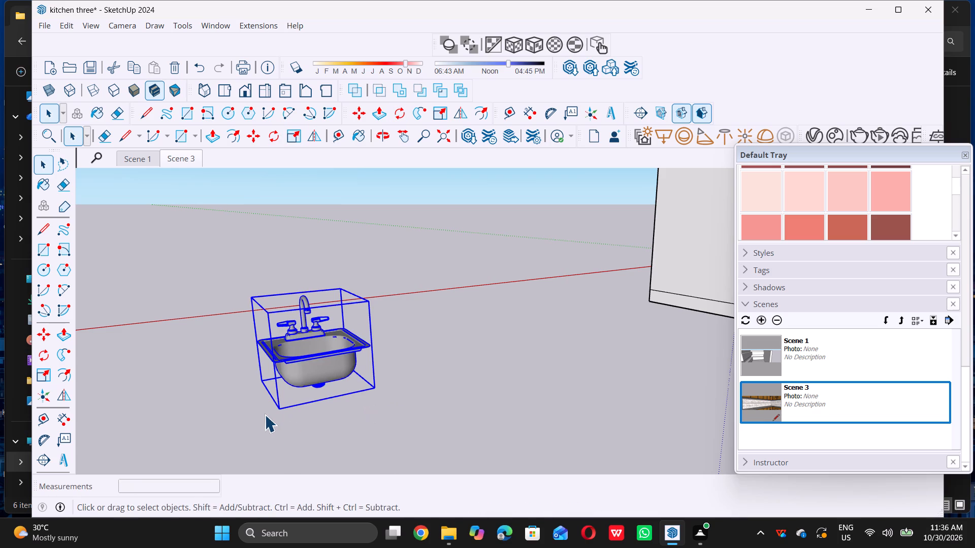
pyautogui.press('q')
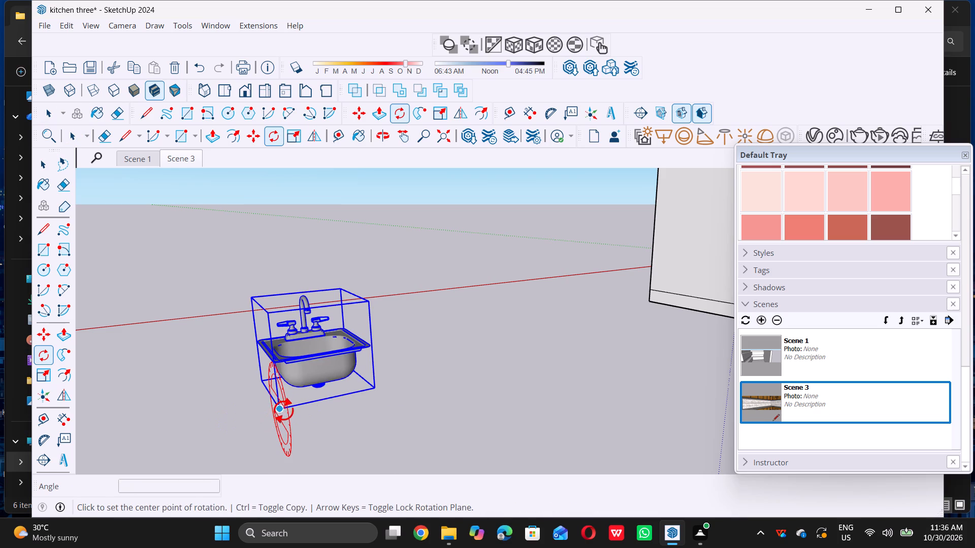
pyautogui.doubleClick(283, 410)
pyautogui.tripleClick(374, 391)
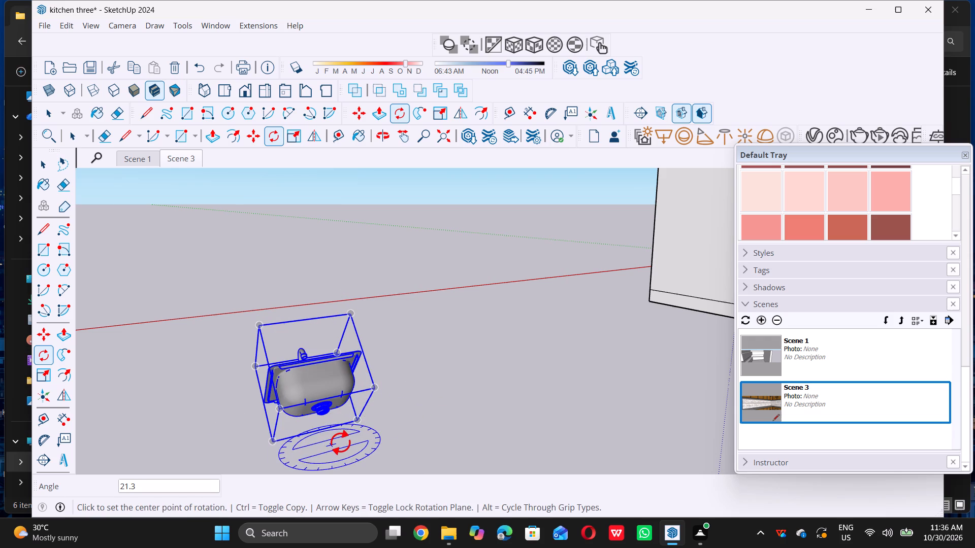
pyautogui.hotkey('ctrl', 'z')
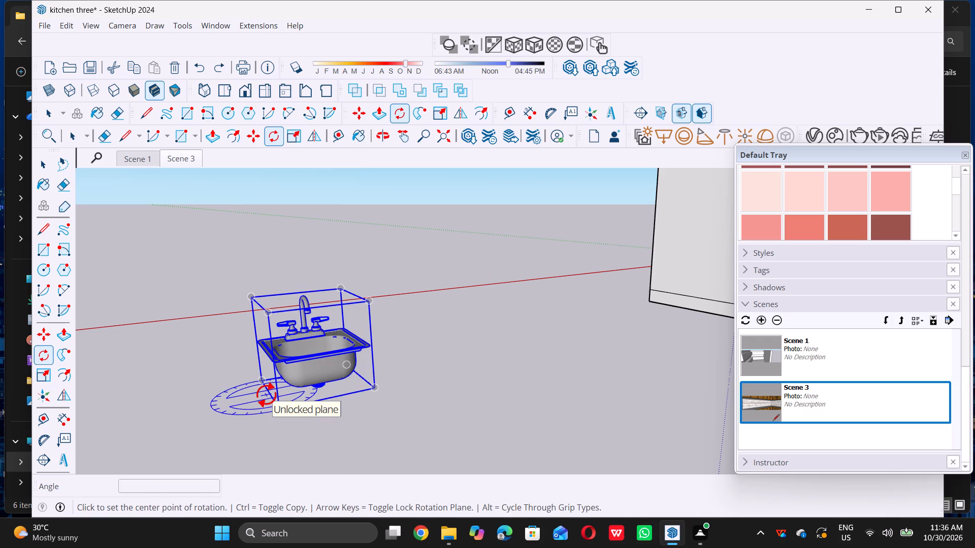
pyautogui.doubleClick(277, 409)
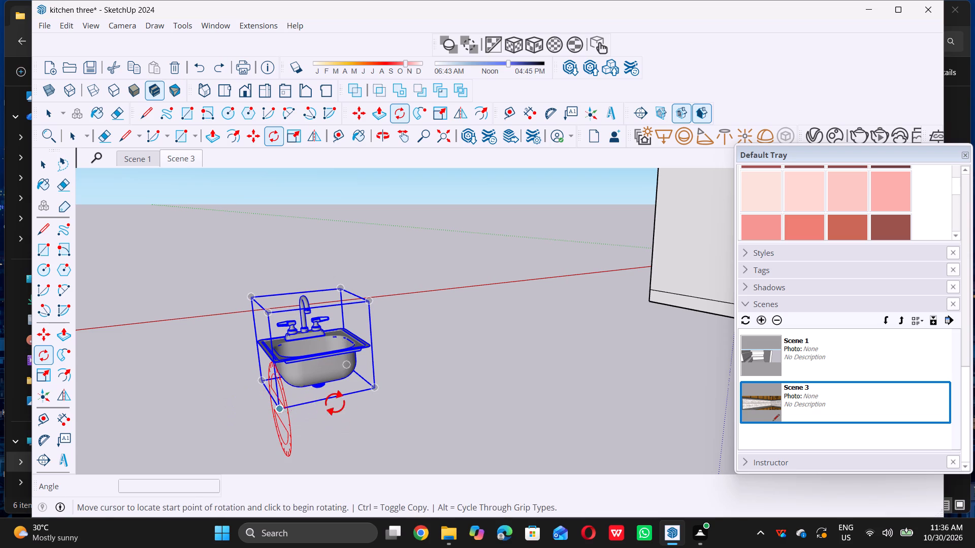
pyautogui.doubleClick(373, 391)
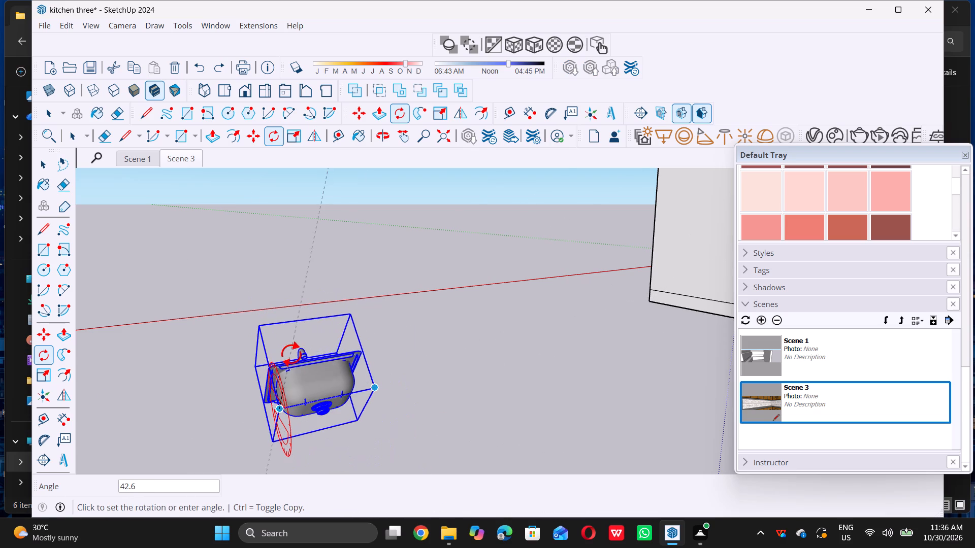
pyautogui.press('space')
# Rotate the sink 90° horizontally about a point on the ground beside it and deselect it.
pyautogui.scroll(-15, 346, 368)
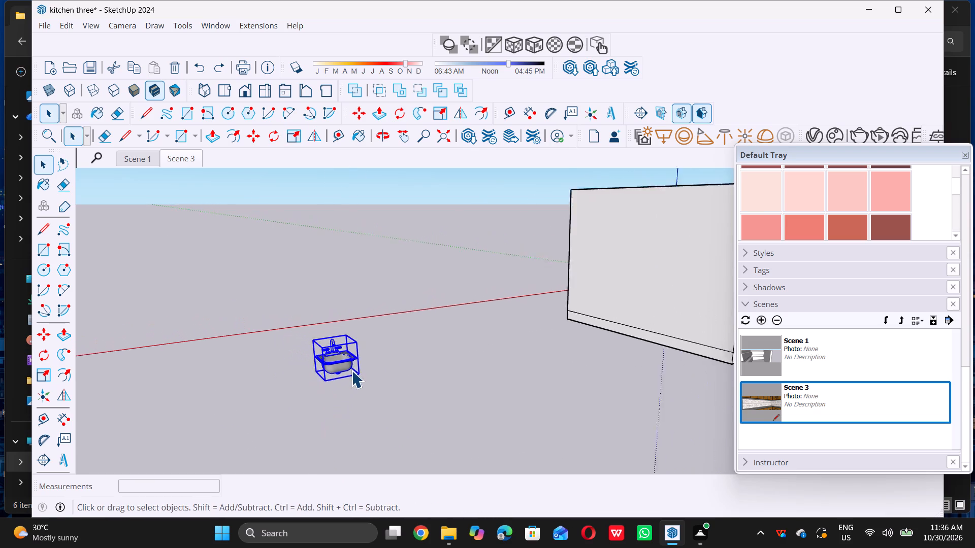
pyautogui.scroll(-18, 351, 370)
pyautogui.moveTo(337, 411); pyautogui.dragTo(367, 423, button='middle')
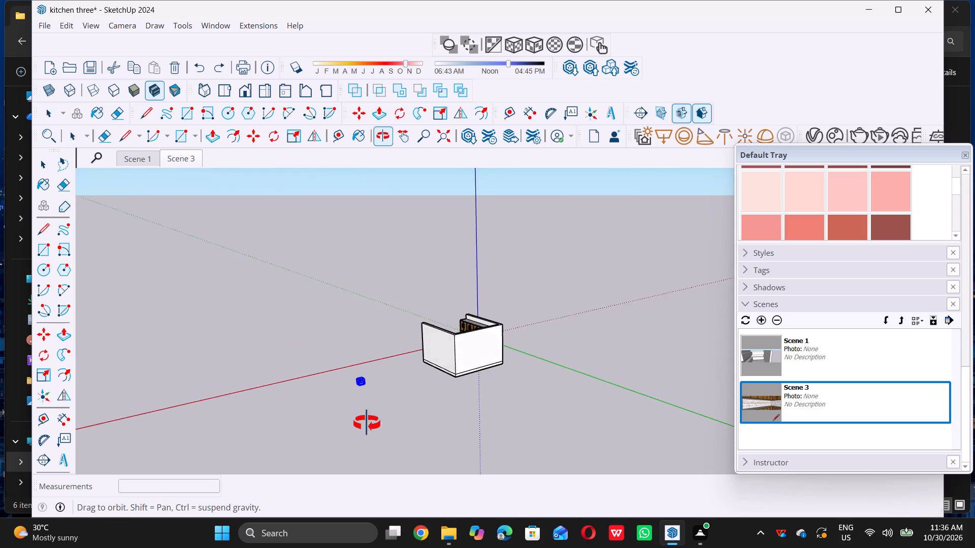
pyautogui.moveTo(367, 423); pyautogui.dragTo(491, 428, button='middle')
pyautogui.scroll(10, 487, 438)
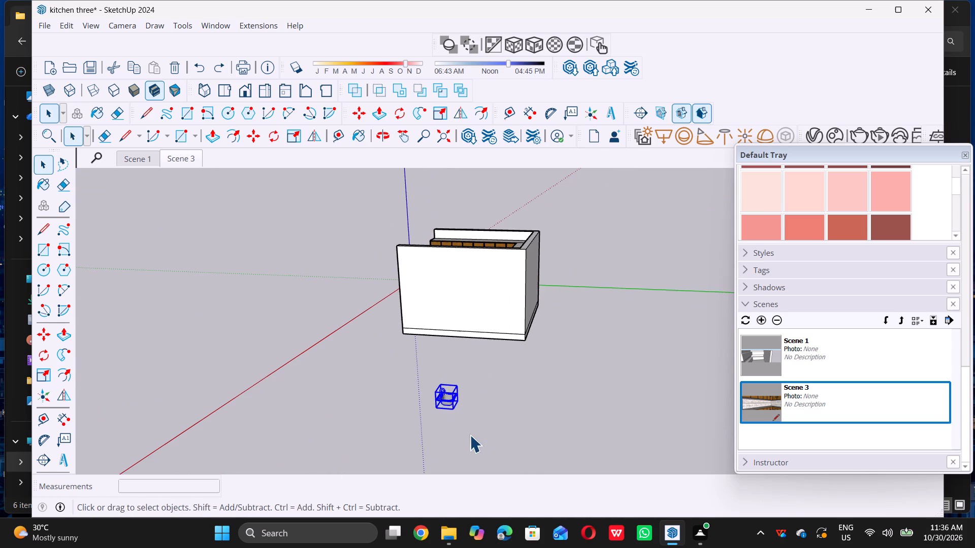
pyautogui.press('q')
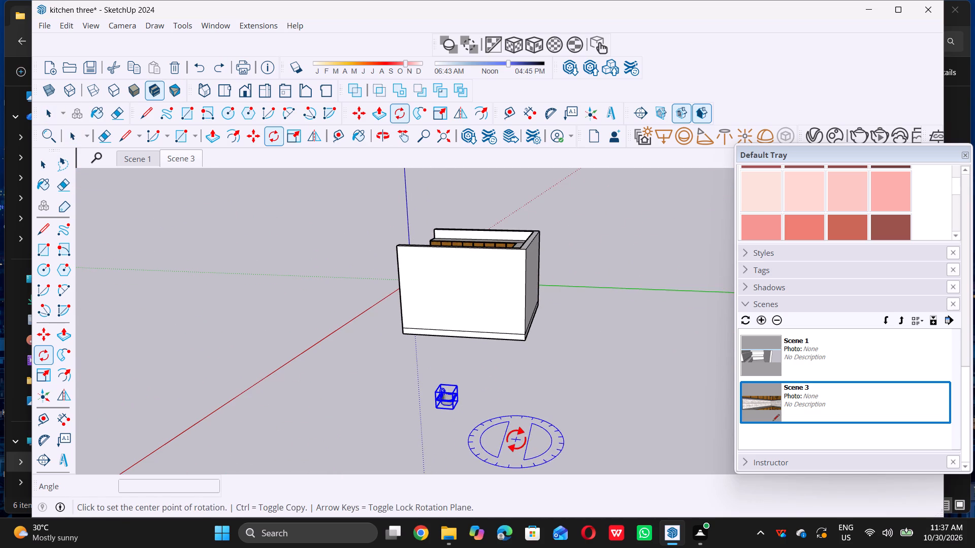
pyautogui.scroll(9, 455, 413)
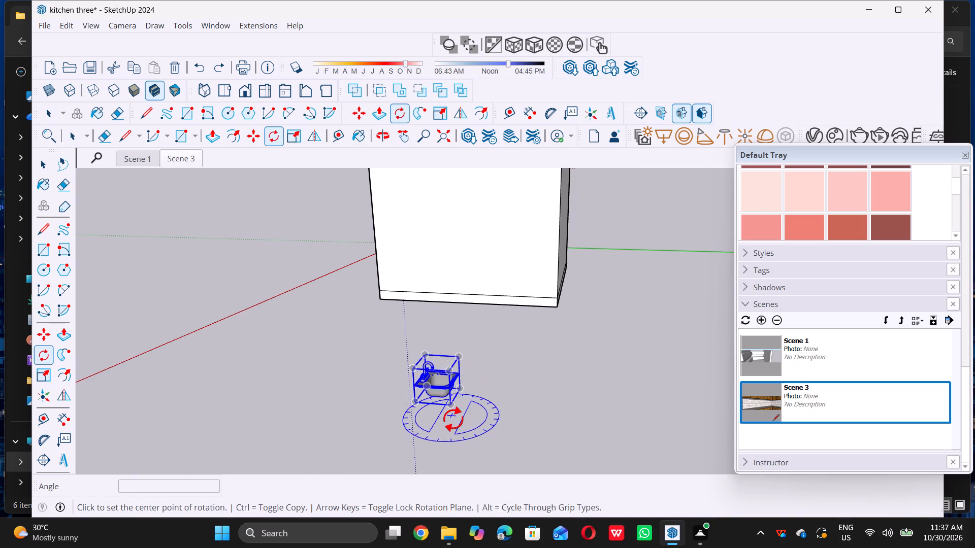
pyautogui.scroll(3, 454, 419)
pyautogui.doubleClick(523, 442)
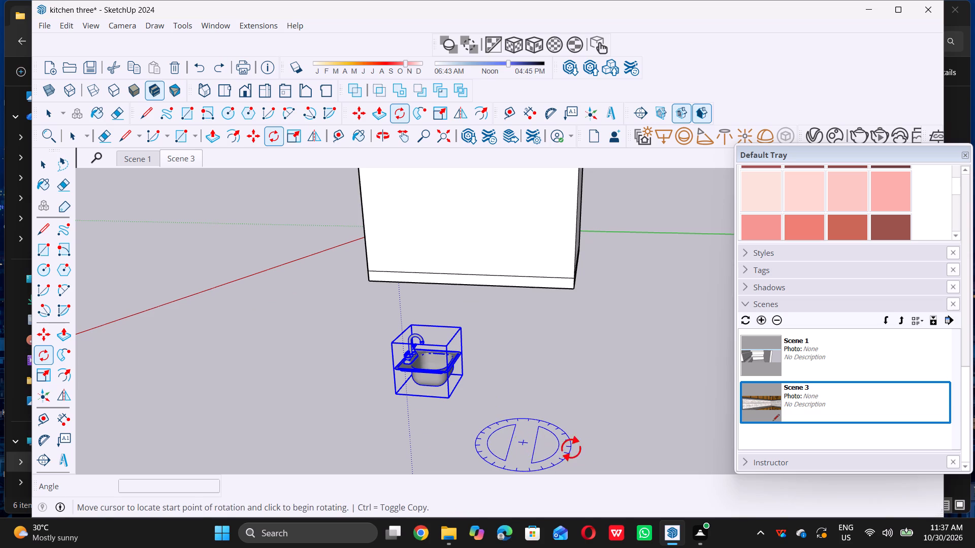
pyautogui.doubleClick(625, 454)
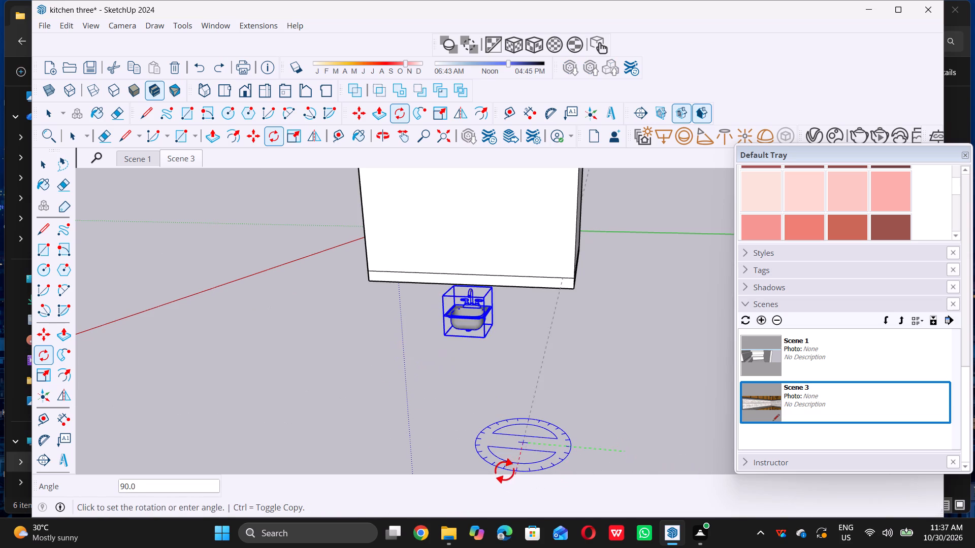
pyautogui.doubleClick(524, 469)
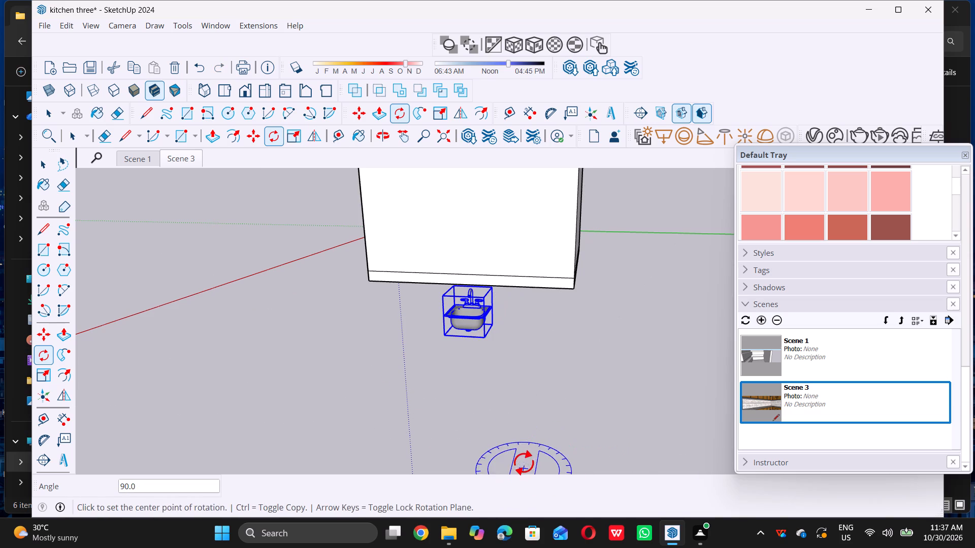
pyautogui.press('space')
pyautogui.doubleClick(444, 420)
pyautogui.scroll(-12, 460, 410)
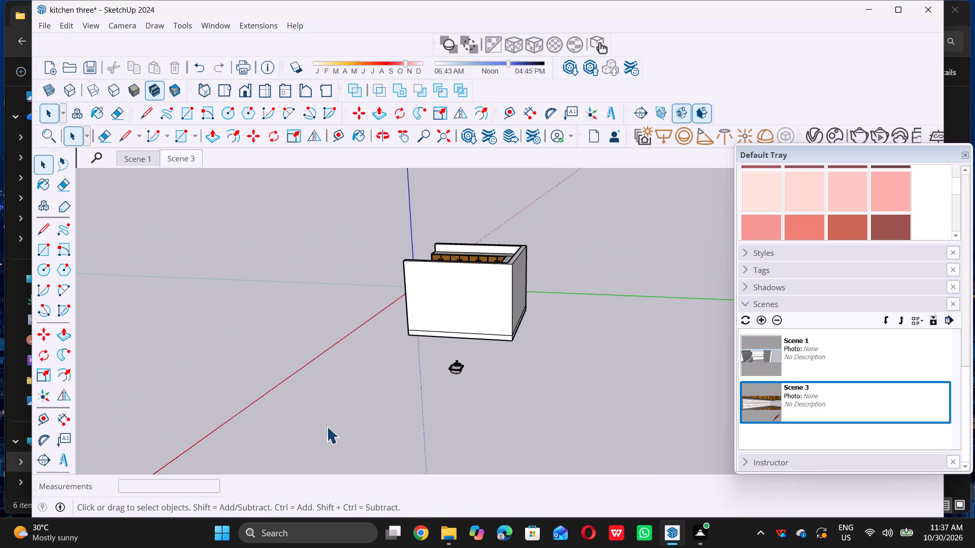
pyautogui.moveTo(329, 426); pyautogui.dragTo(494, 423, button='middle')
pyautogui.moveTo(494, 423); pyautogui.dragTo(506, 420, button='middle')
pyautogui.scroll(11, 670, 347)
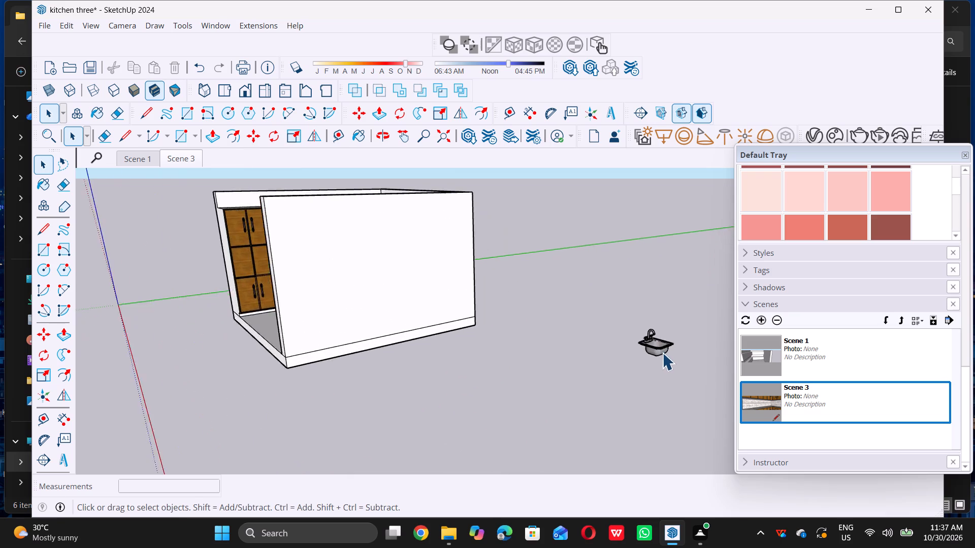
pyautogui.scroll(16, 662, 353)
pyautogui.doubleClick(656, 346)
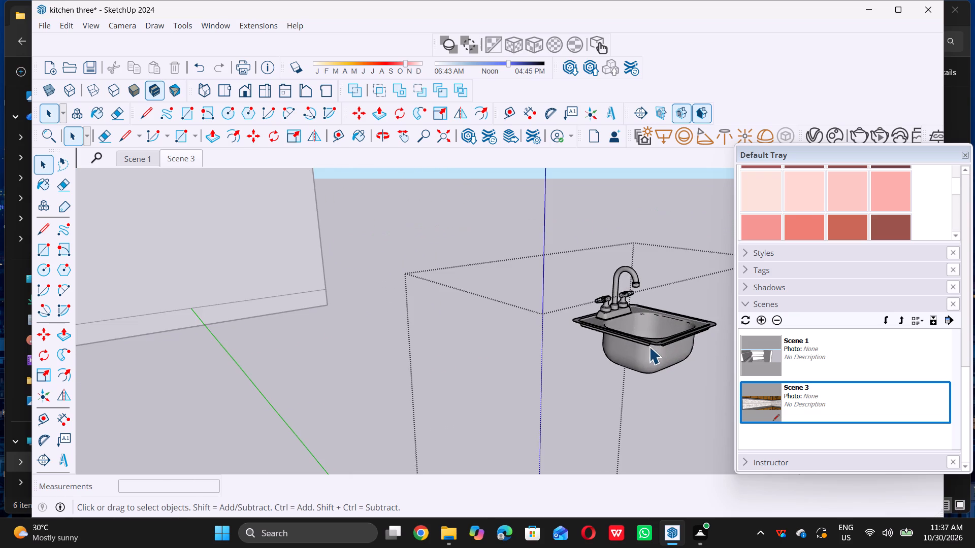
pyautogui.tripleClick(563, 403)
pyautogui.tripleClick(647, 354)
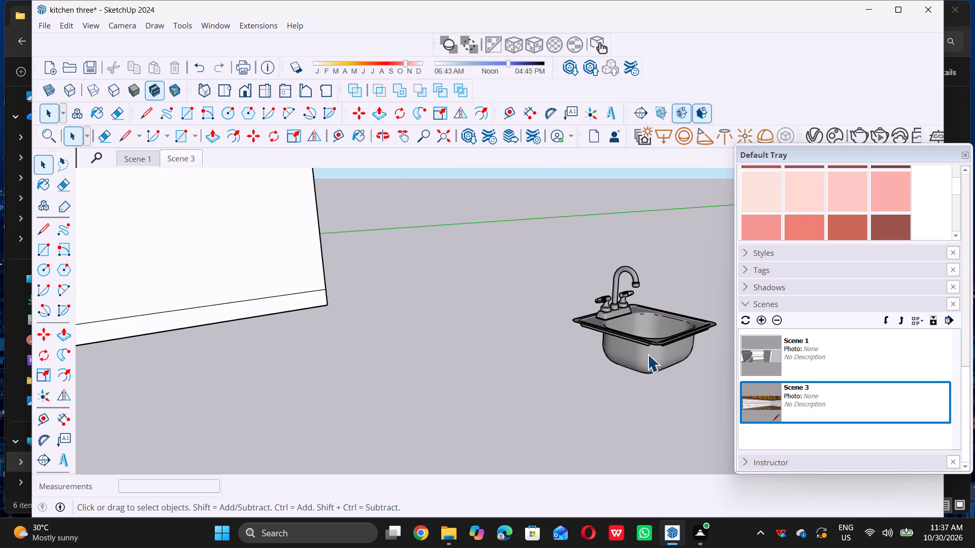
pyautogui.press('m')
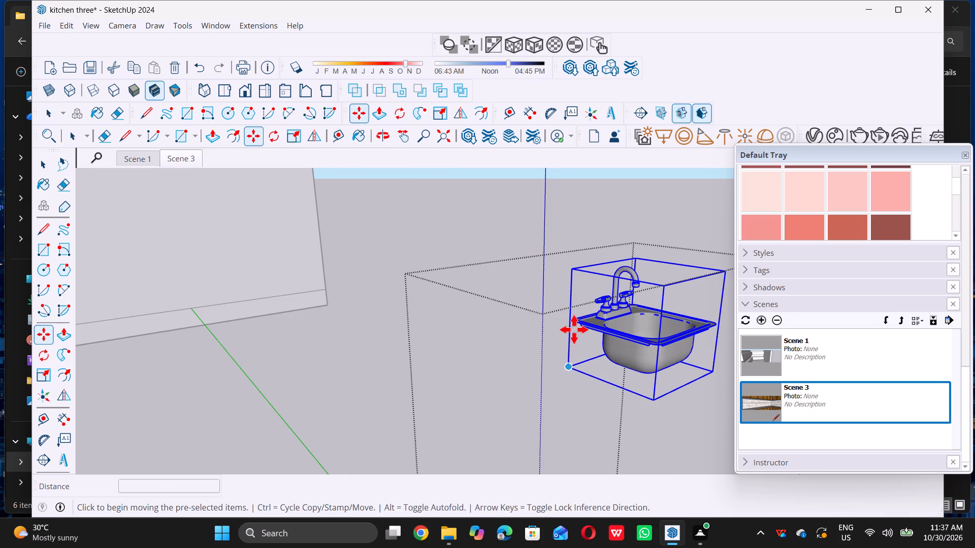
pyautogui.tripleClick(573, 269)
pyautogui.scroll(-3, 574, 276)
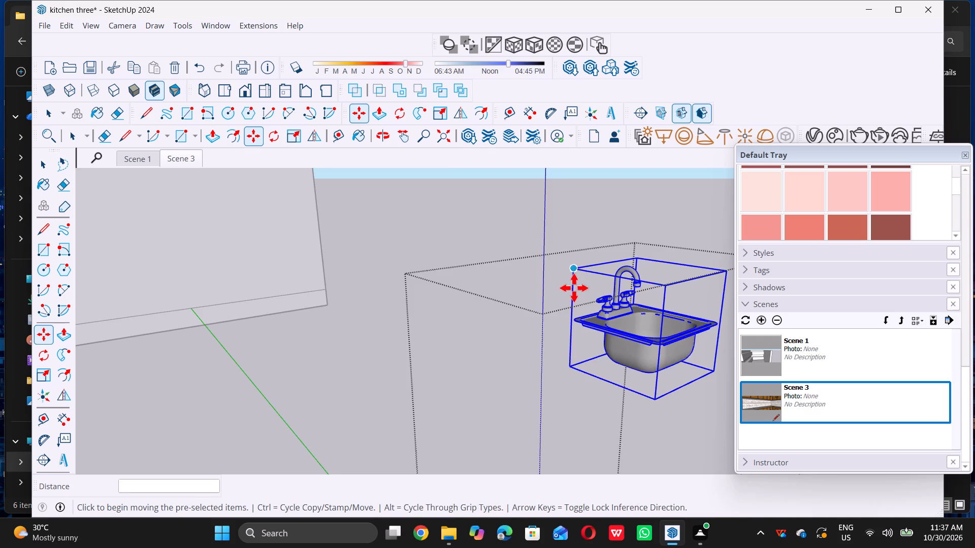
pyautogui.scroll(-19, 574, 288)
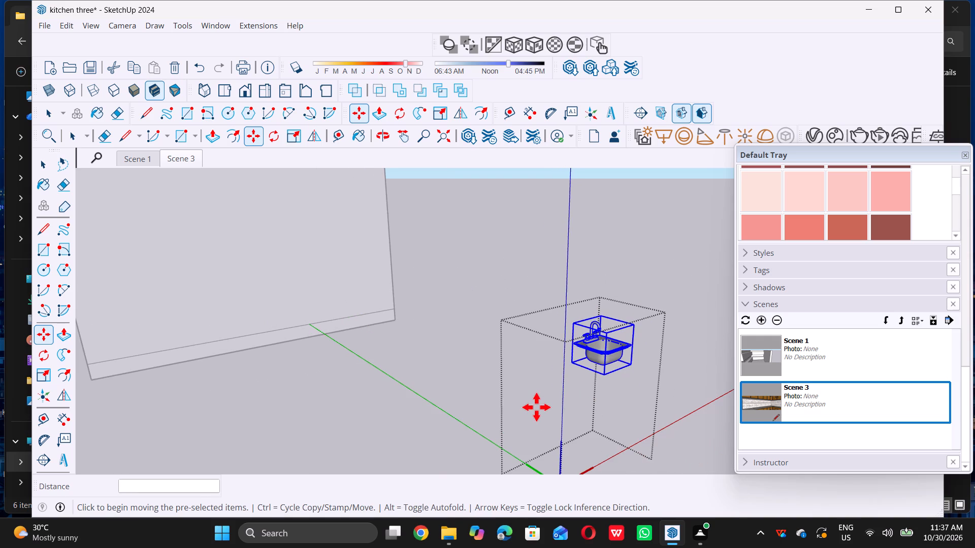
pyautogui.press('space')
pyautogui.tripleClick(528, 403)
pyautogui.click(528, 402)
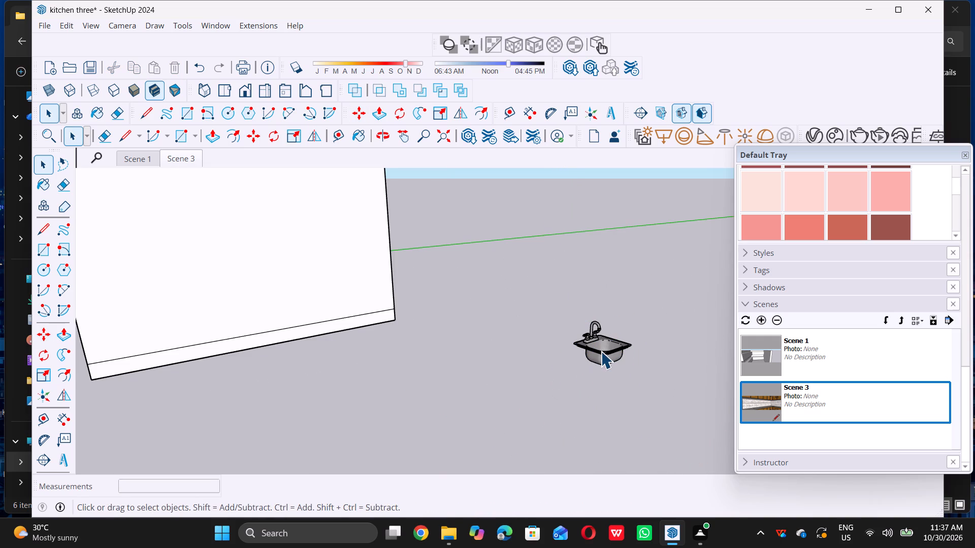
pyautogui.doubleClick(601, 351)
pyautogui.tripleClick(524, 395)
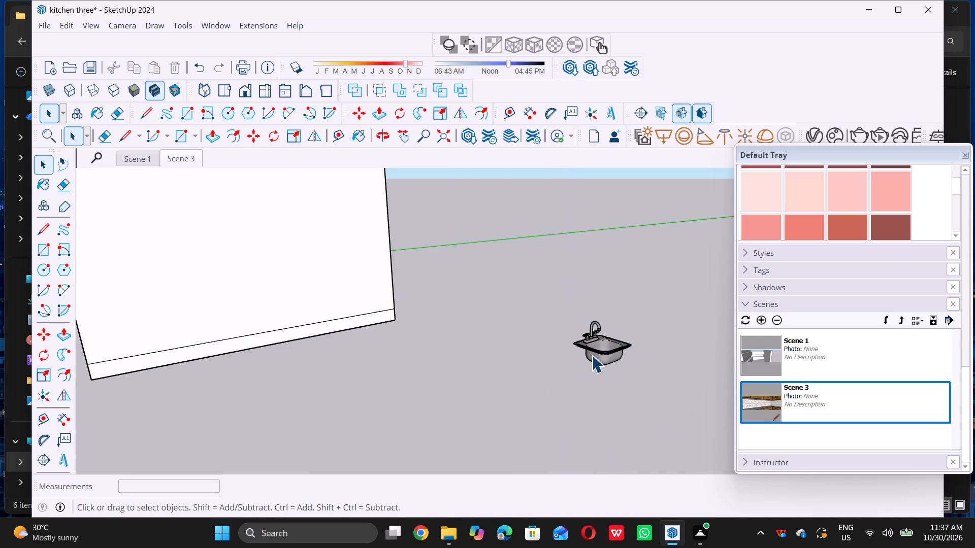
# Move the sink from outside the room onto the countertop, snapping its bottom bounding-box corner to the basin opening's rear corner nearest the tall cabinets.
pyautogui.click(592, 355)
pyautogui.press('m')
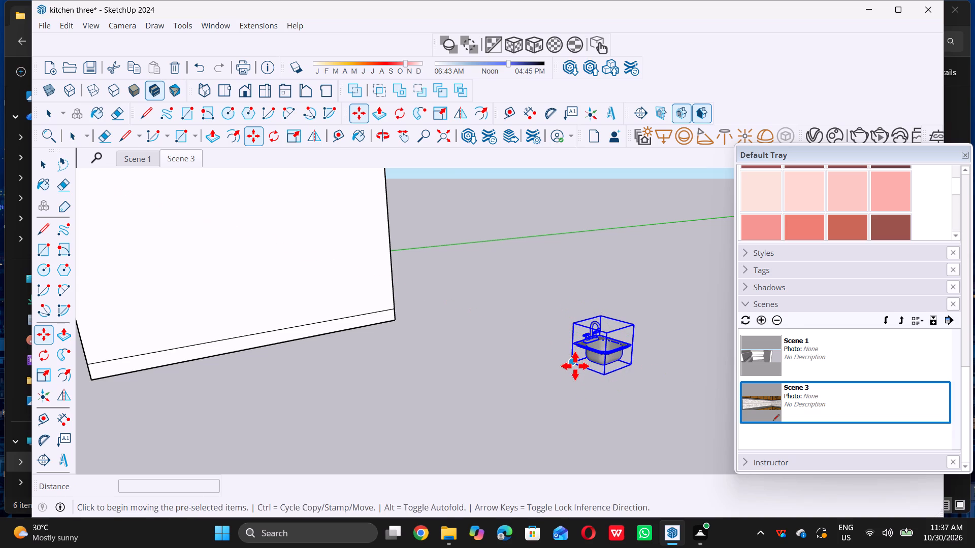
pyautogui.doubleClick(575, 366)
pyautogui.scroll(-8, 575, 366)
pyautogui.scroll(-3, 449, 415)
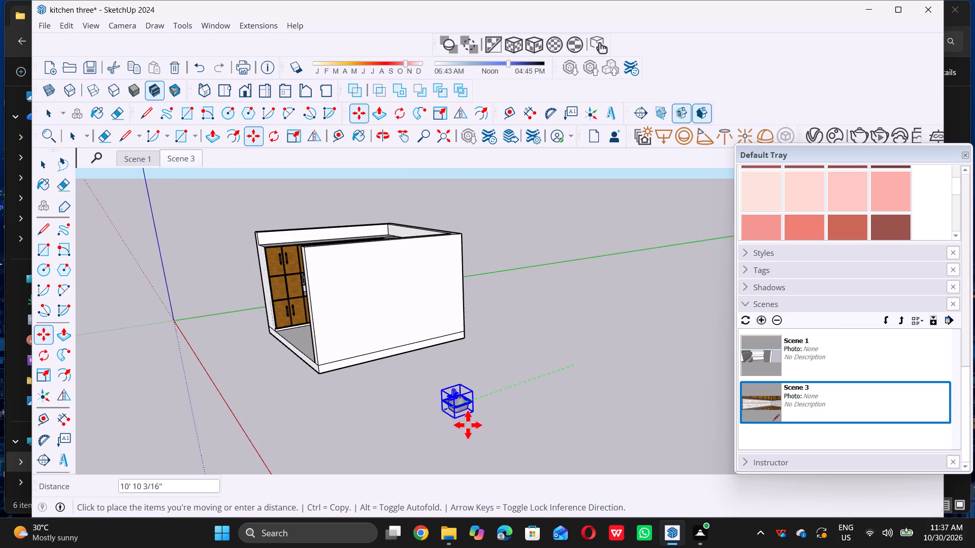
pyautogui.scroll(-8, 468, 425)
pyautogui.moveTo(339, 350); pyautogui.dragTo(387, 383, button='middle')
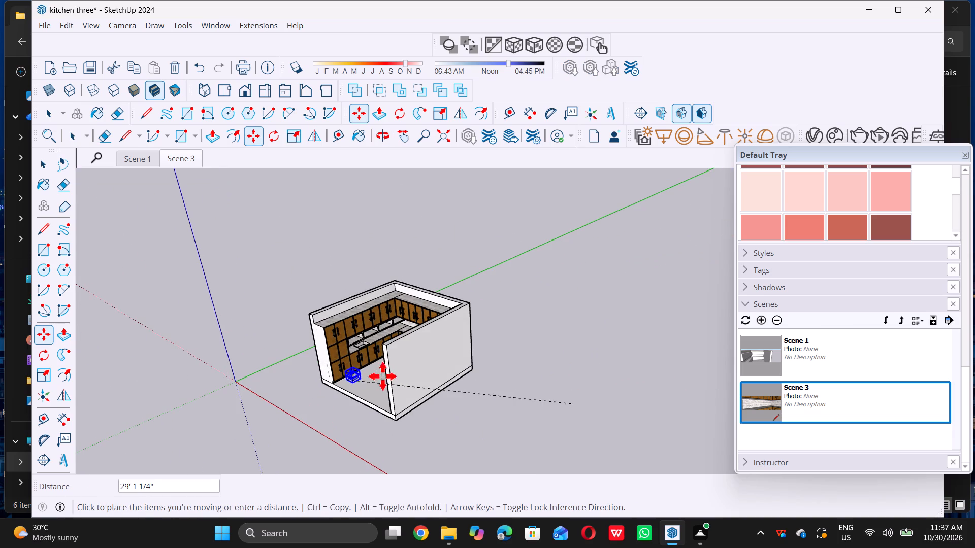
pyautogui.scroll(15, 372, 364)
pyautogui.scroll(6, 342, 347)
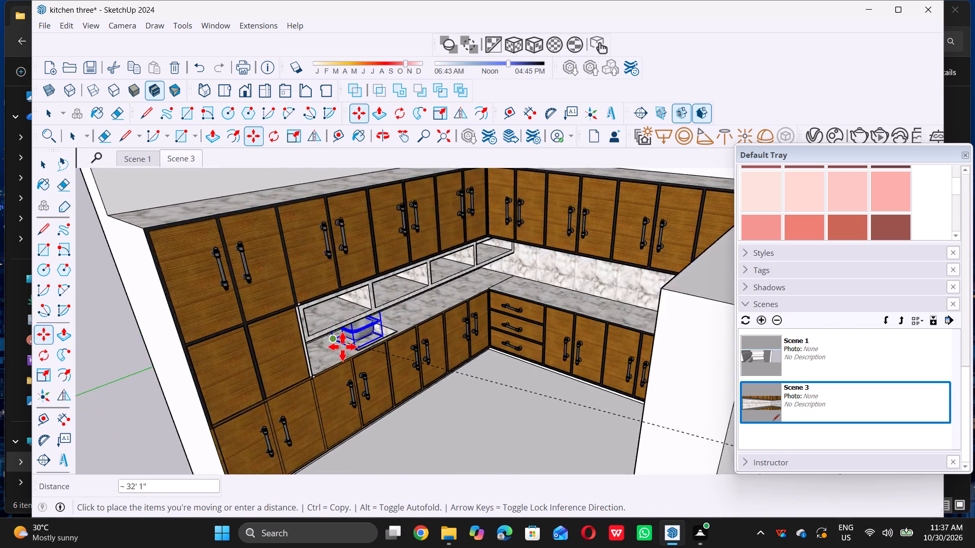
pyautogui.scroll(18, 342, 347)
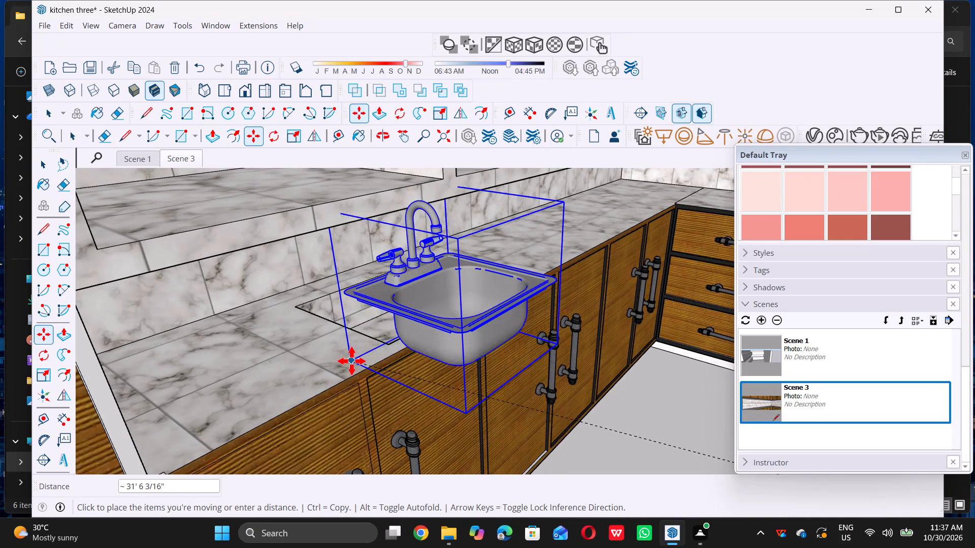
pyautogui.scroll(-4, 353, 389)
pyautogui.moveTo(354, 381); pyautogui.dragTo(358, 346, button='middle')
pyautogui.scroll(3, 359, 345)
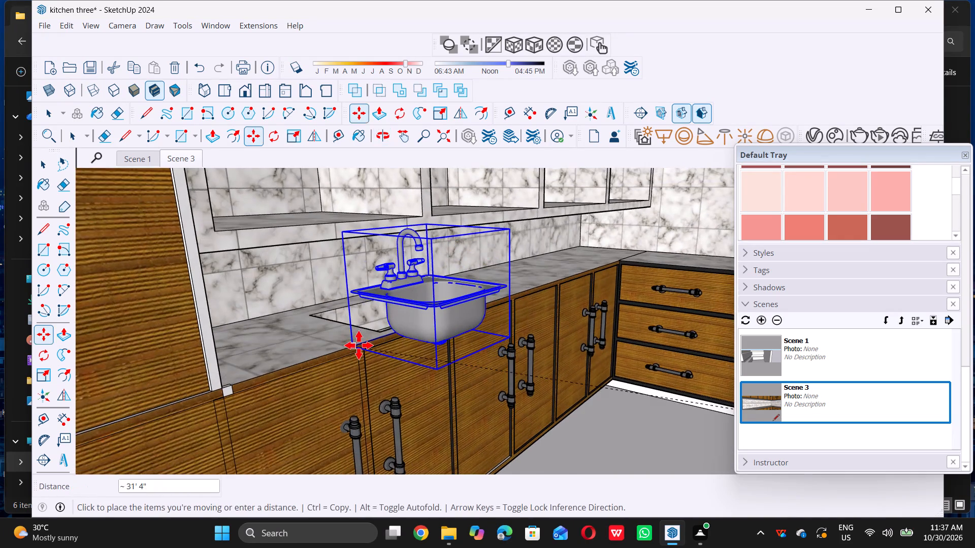
pyautogui.scroll(1, 359, 345)
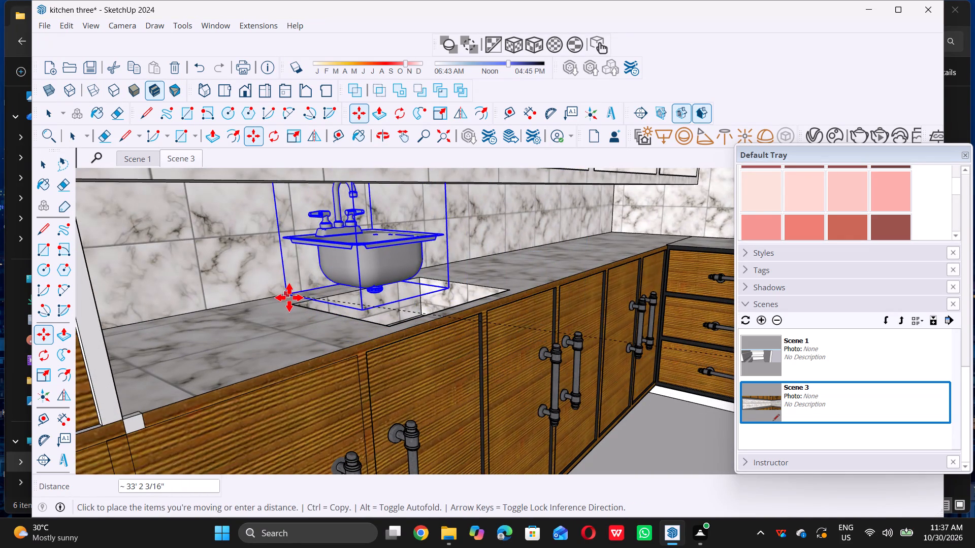
pyautogui.tripleClick(291, 307)
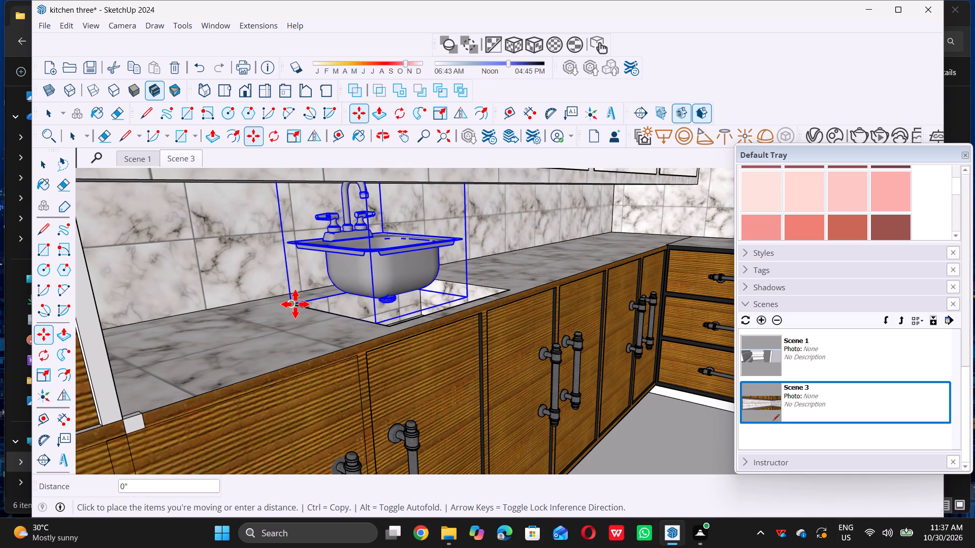
pyautogui.doubleClick(295, 304)
pyautogui.press('space')
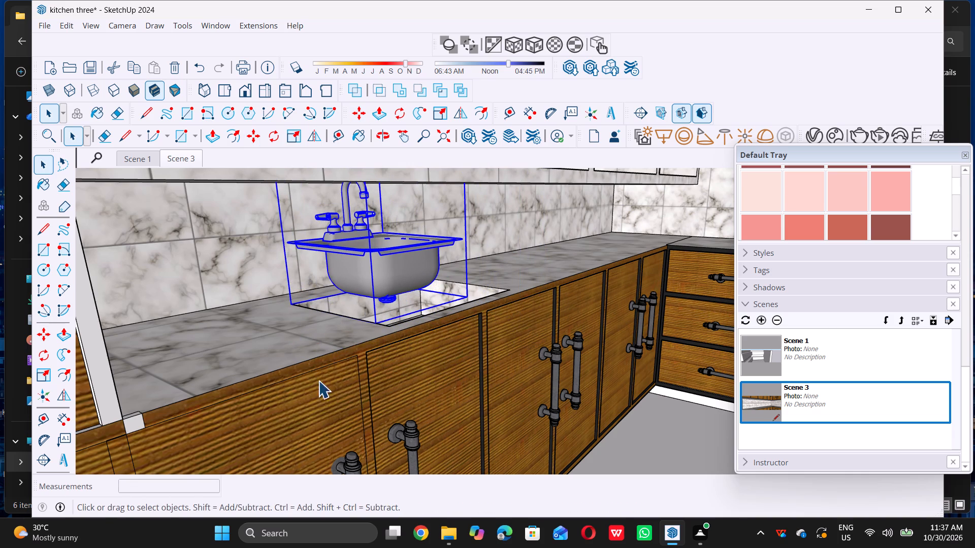
# Examine how the sink sits over the basin opening from several angles and return to the Scene 3 view.
pyautogui.scroll(-5, 321, 403)
pyautogui.scroll(-5, 329, 464)
pyautogui.moveTo(367, 362); pyautogui.dragTo(327, 299, button='middle')
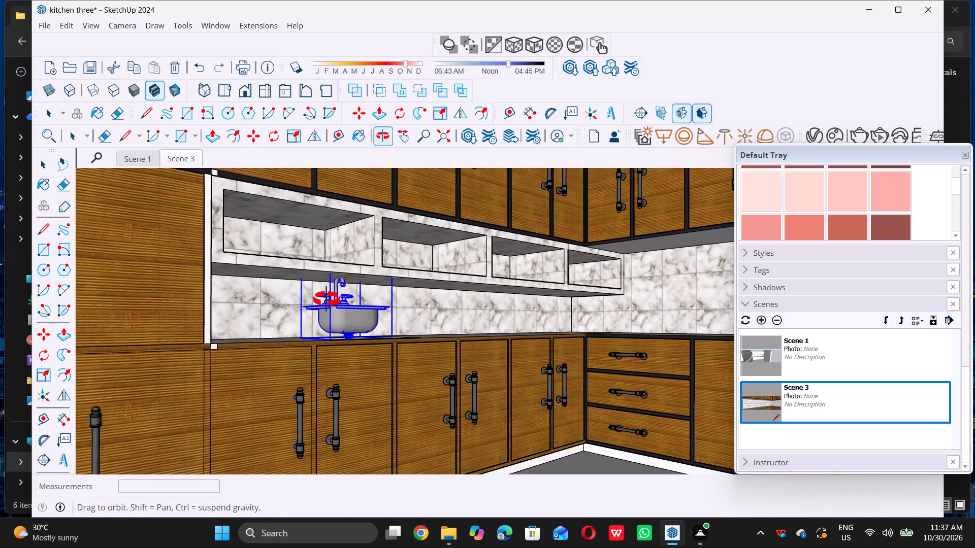
pyautogui.moveTo(327, 299); pyautogui.dragTo(325, 297, button='middle')
pyautogui.middleClick(325, 297)
pyautogui.scroll(5, 345, 281)
pyautogui.scroll(6, 396, 342)
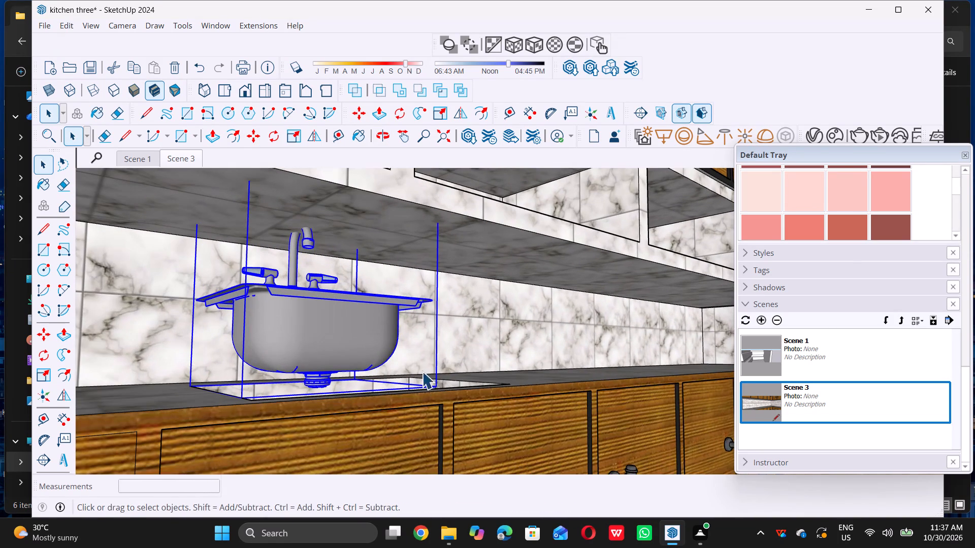
pyautogui.scroll(-4, 241, 405)
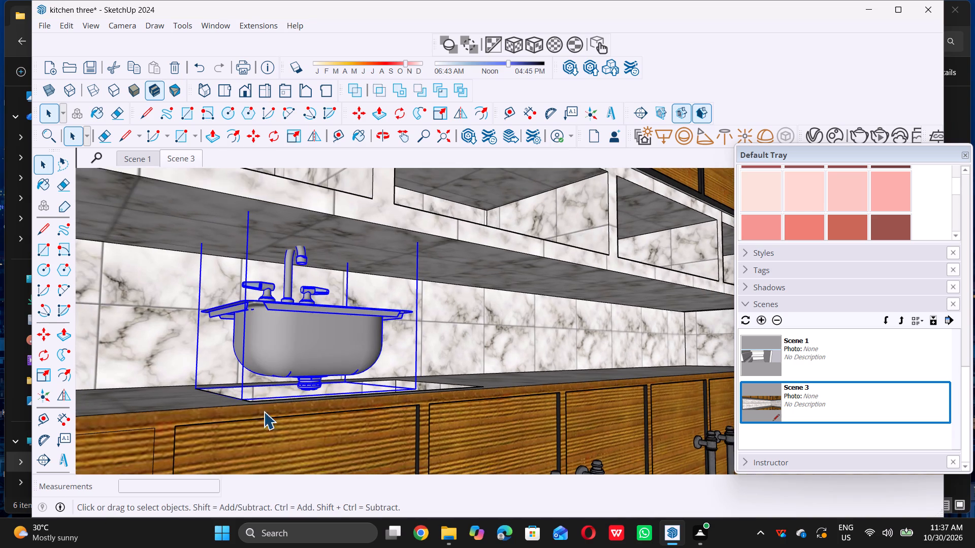
pyautogui.scroll(-3, 264, 412)
pyautogui.scroll(-4, 202, 346)
pyautogui.moveTo(190, 325); pyautogui.dragTo(229, 315, button='middle')
pyautogui.scroll(-5, 280, 373)
pyautogui.moveTo(283, 382); pyautogui.dragTo(225, 367, button='middle')
pyautogui.moveTo(225, 367); pyautogui.dragTo(231, 396, button='middle')
pyautogui.middleClick(231, 396)
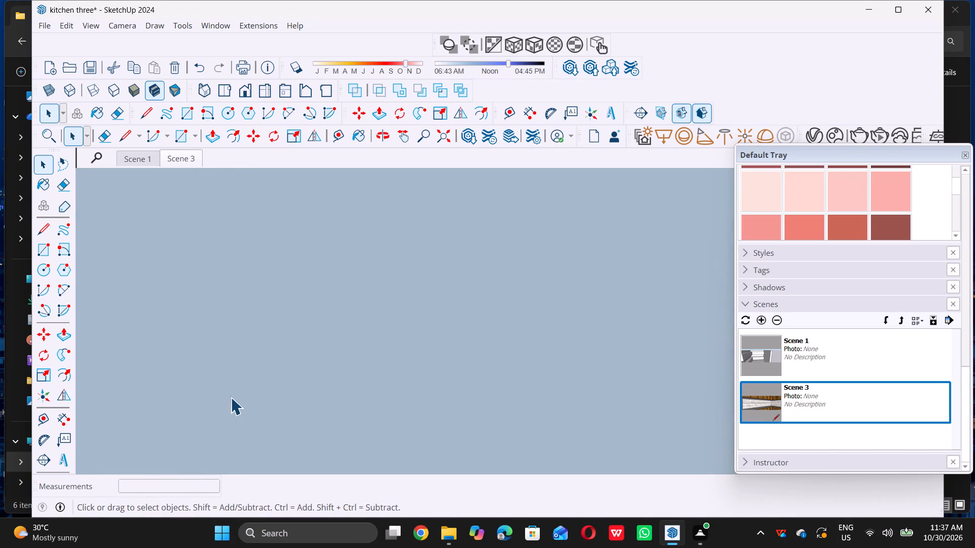
pyautogui.scroll(-3, 243, 401)
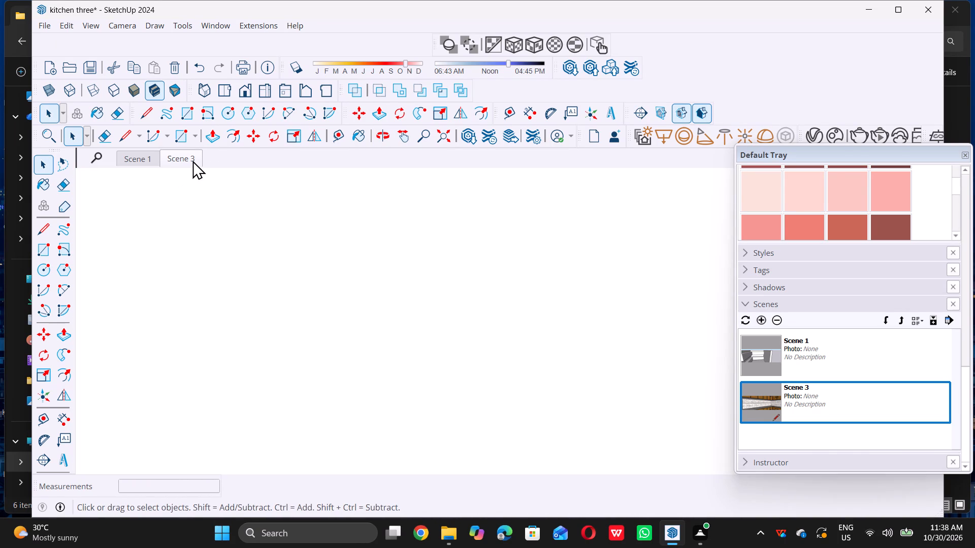
pyautogui.doubleClick(192, 159)
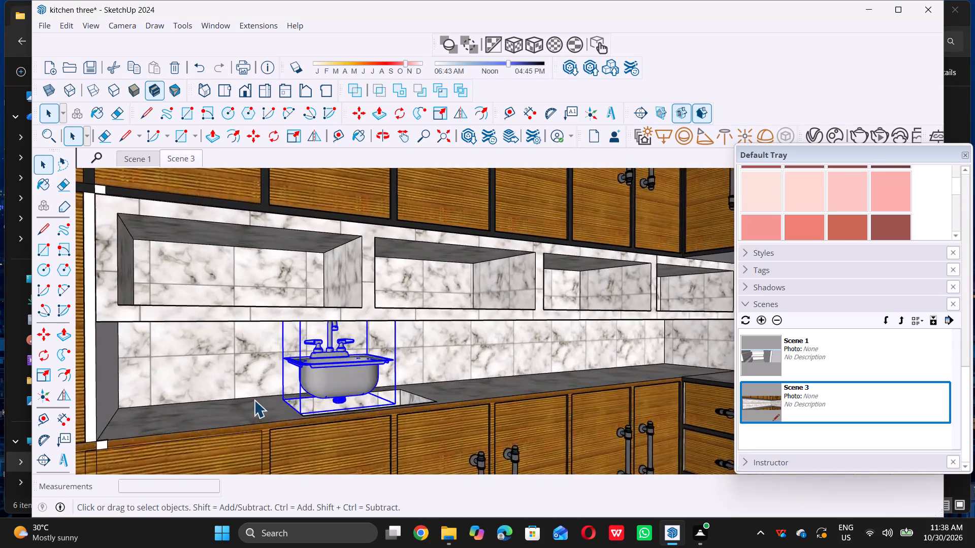
# Lower the sink about 1' 3" into the basin opening, aligning its top bounding-box corner with the opening's rear corner nearest the tall cabinets.
pyautogui.moveTo(277, 367); pyautogui.dragTo(285, 317, button='middle')
pyautogui.scroll(1, 285, 314)
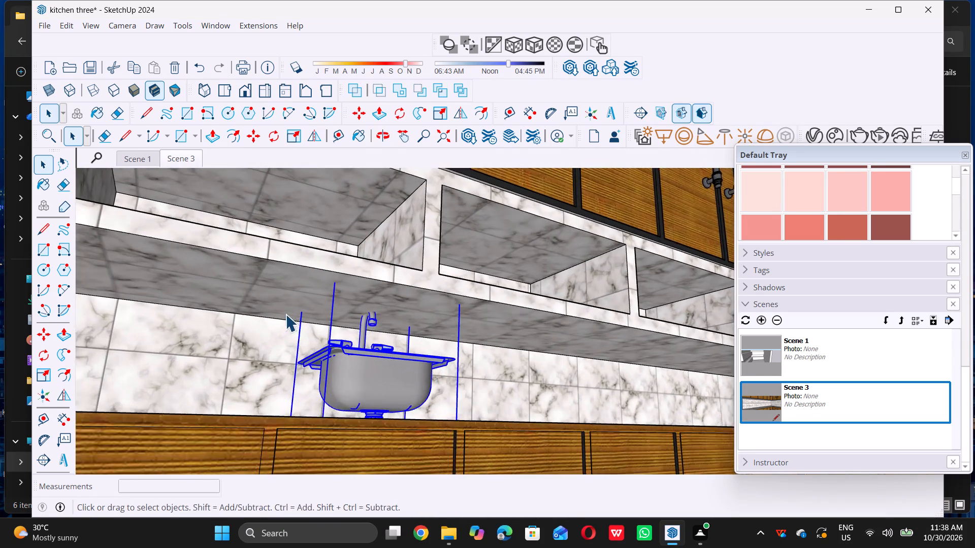
pyautogui.scroll(1, 285, 314)
pyautogui.press('m')
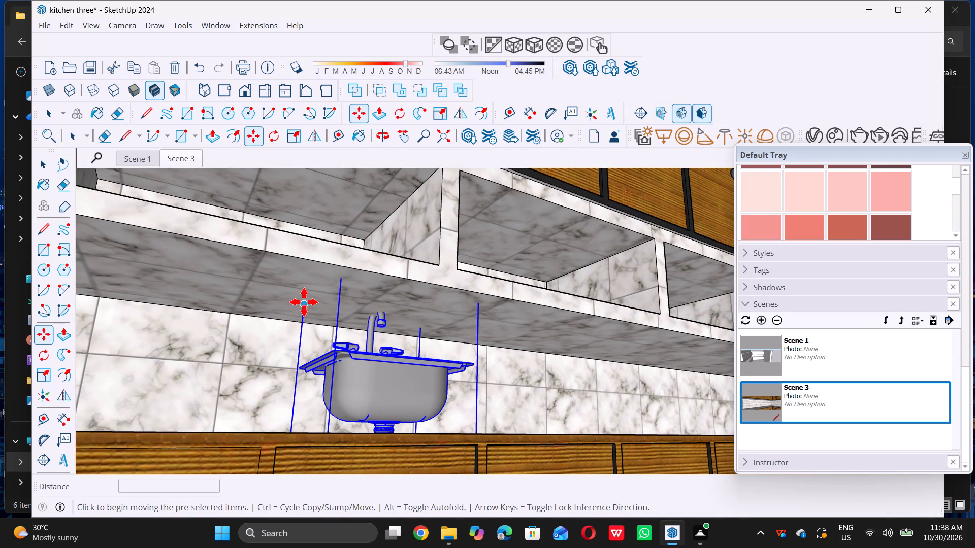
pyautogui.doubleClick(304, 302)
pyautogui.moveTo(307, 401); pyautogui.dragTo(303, 469, button='middle')
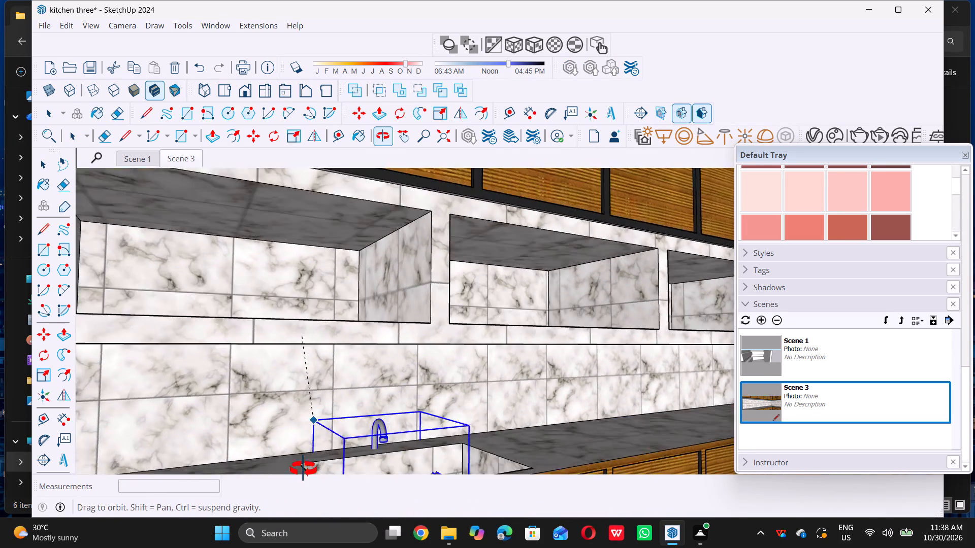
pyautogui.moveTo(303, 469); pyautogui.dragTo(304, 470, button='middle')
pyautogui.scroll(-8, 319, 462)
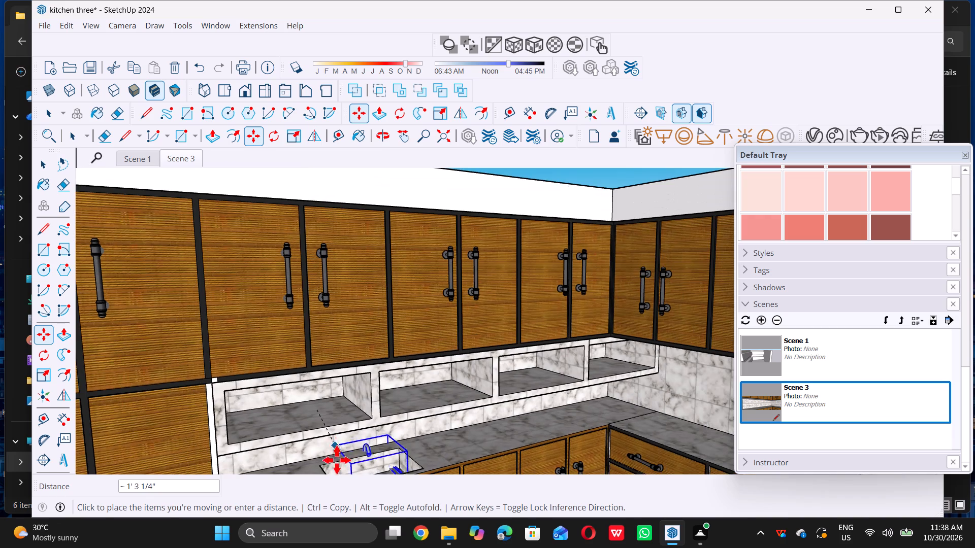
pyautogui.doubleClick(323, 465)
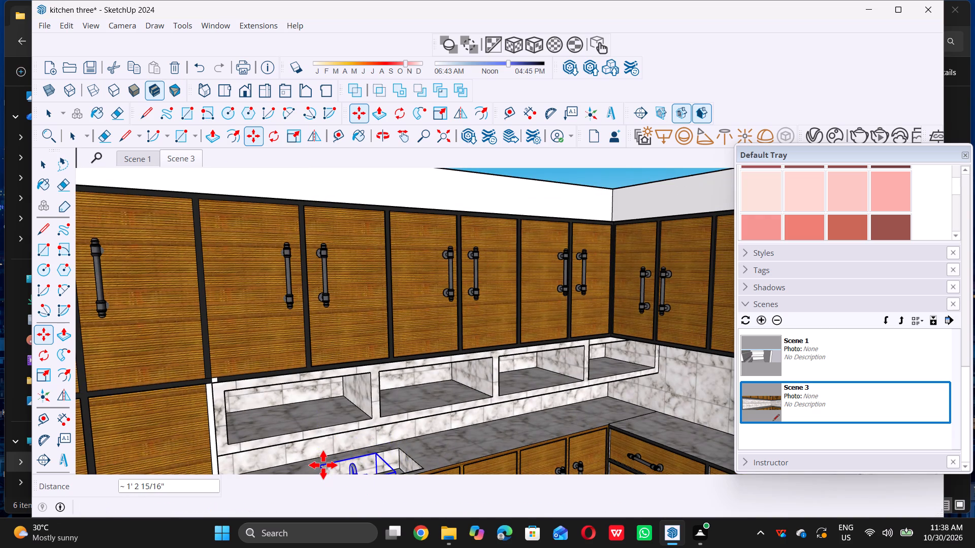
pyautogui.press('space')
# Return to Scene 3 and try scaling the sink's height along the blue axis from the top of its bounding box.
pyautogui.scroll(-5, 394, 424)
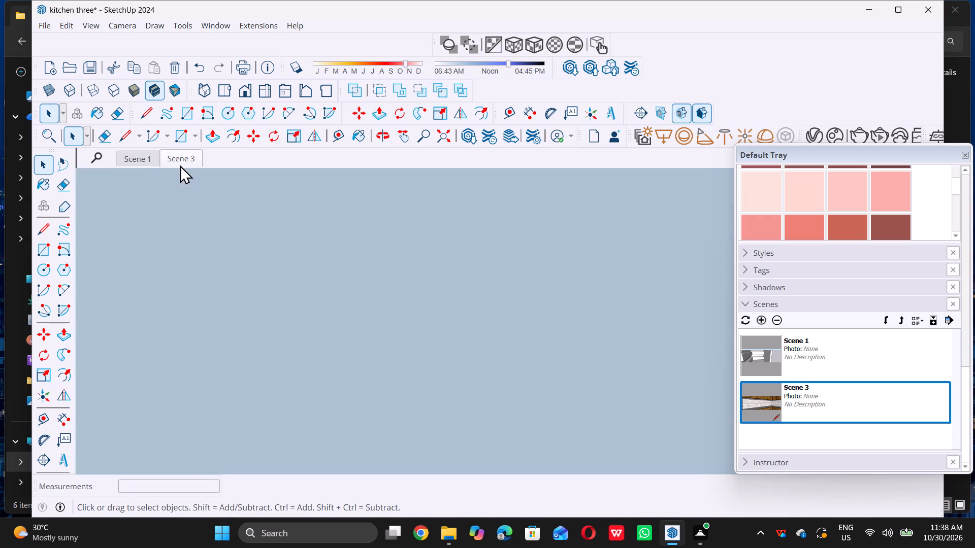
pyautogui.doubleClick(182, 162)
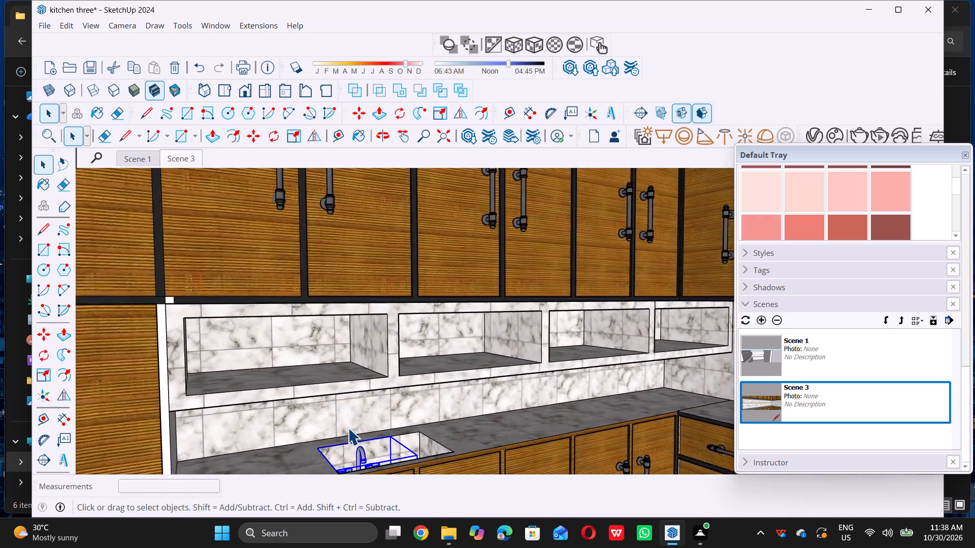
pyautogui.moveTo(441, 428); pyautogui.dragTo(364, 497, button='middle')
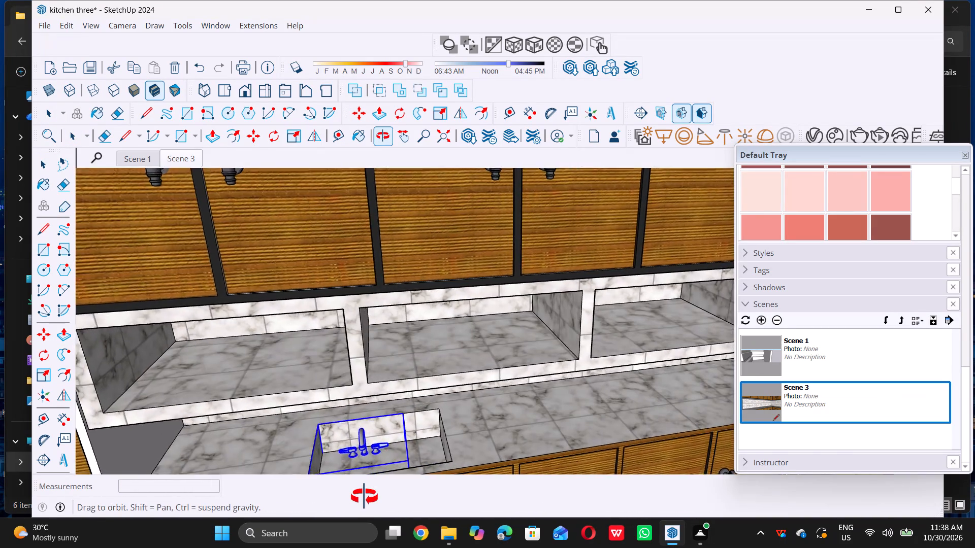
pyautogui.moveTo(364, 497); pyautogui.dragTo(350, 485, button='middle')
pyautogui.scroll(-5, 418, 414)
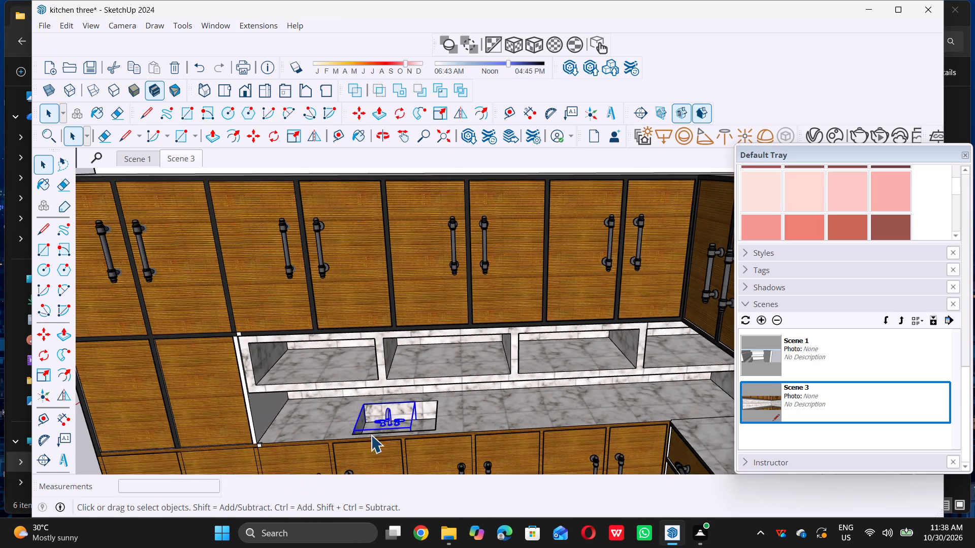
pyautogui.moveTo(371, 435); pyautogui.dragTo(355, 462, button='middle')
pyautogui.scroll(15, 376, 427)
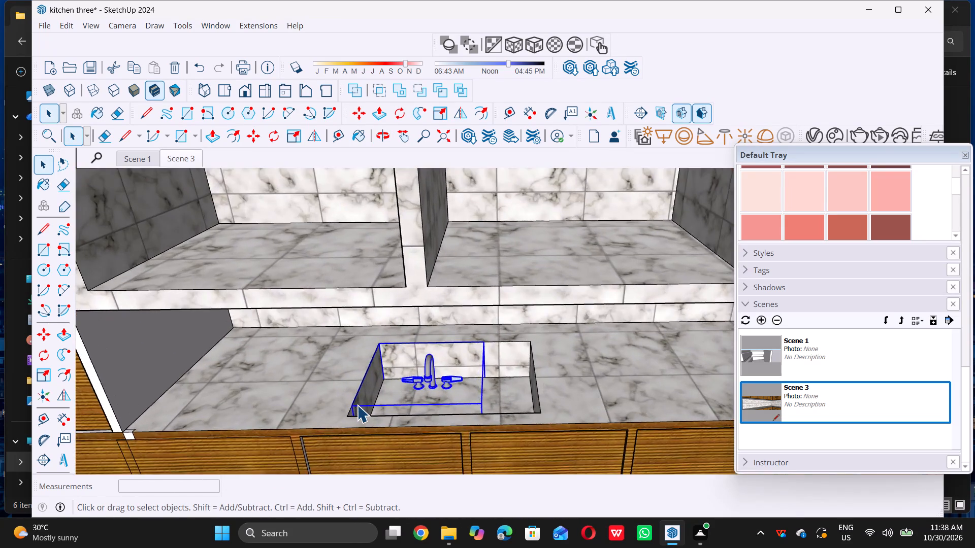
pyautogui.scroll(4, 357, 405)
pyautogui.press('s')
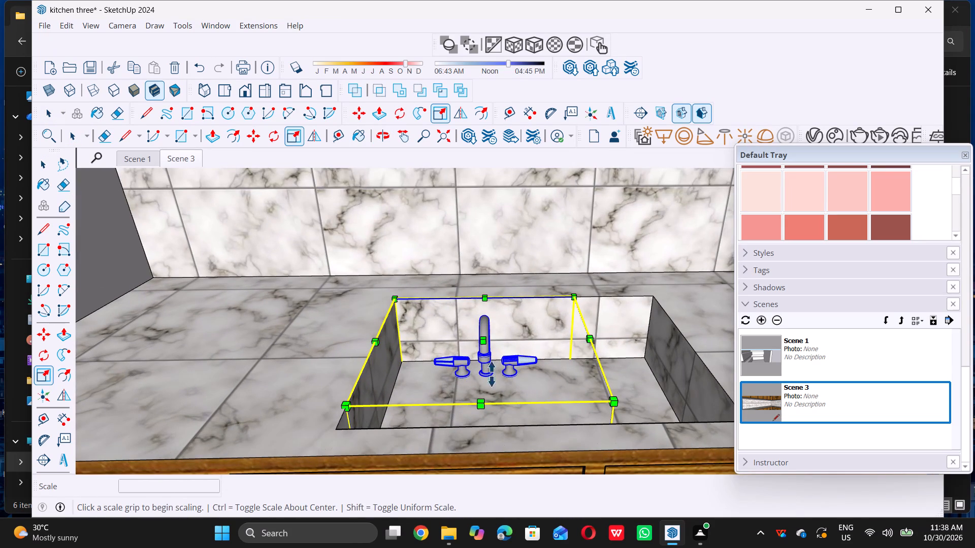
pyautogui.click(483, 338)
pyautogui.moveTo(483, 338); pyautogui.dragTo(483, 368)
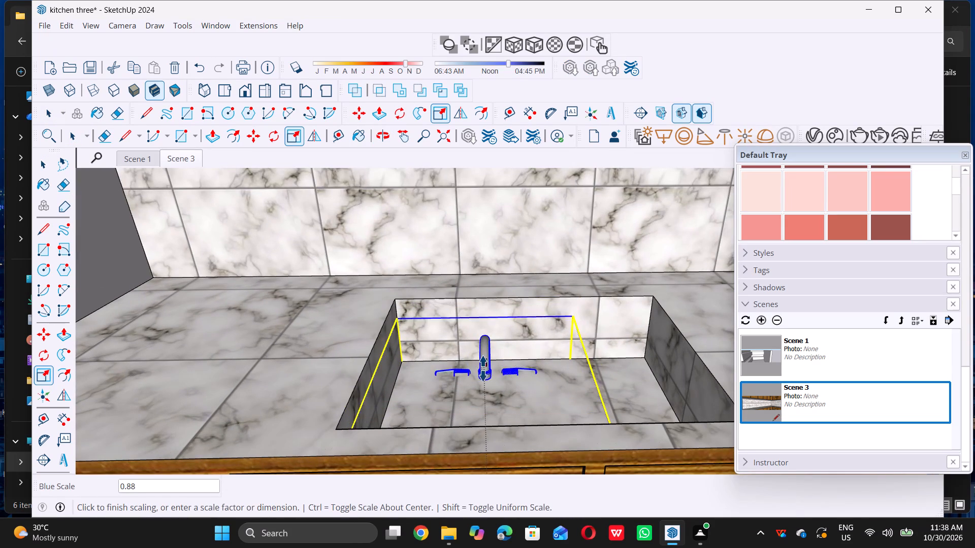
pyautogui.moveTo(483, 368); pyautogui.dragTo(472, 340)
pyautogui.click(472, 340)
# Stretch the sink's depth along the green axis toward the front edge of the countertop.
pyautogui.scroll(-6, 481, 338)
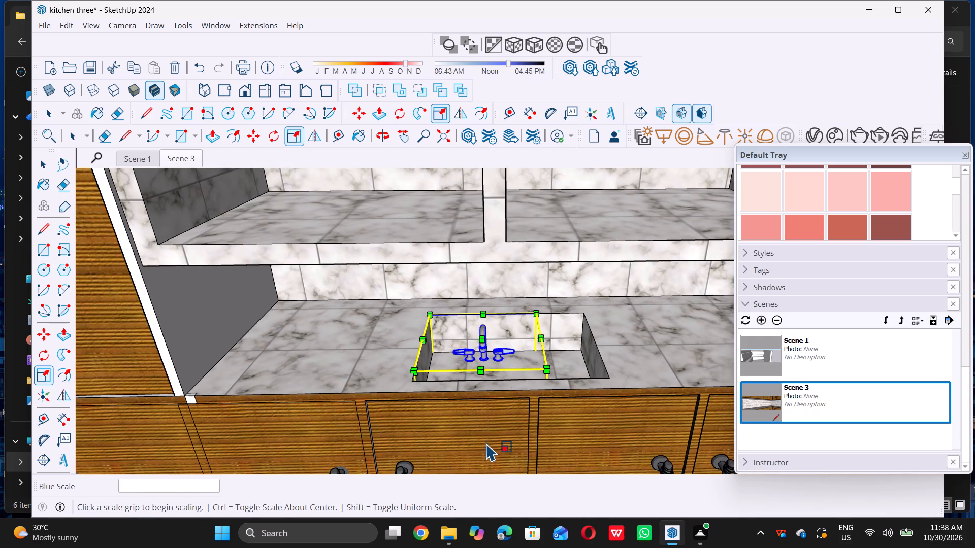
pyautogui.moveTo(484, 431); pyautogui.dragTo(483, 423)
pyautogui.doubleClick(483, 422)
pyautogui.moveTo(482, 416); pyautogui.dragTo(480, 411)
pyautogui.moveTo(480, 411); pyautogui.dragTo(477, 401)
pyautogui.moveTo(477, 401); pyautogui.dragTo(473, 390)
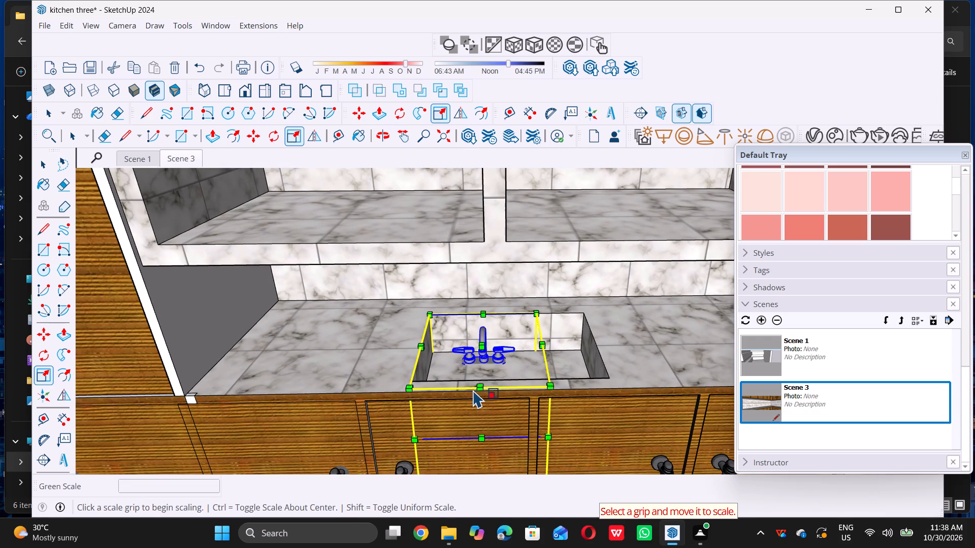
pyautogui.click(473, 390)
# Scale the sink along the green and blue axes from its lower front edge by about 1.00, 0.95.
pyautogui.scroll(-9, 481, 414)
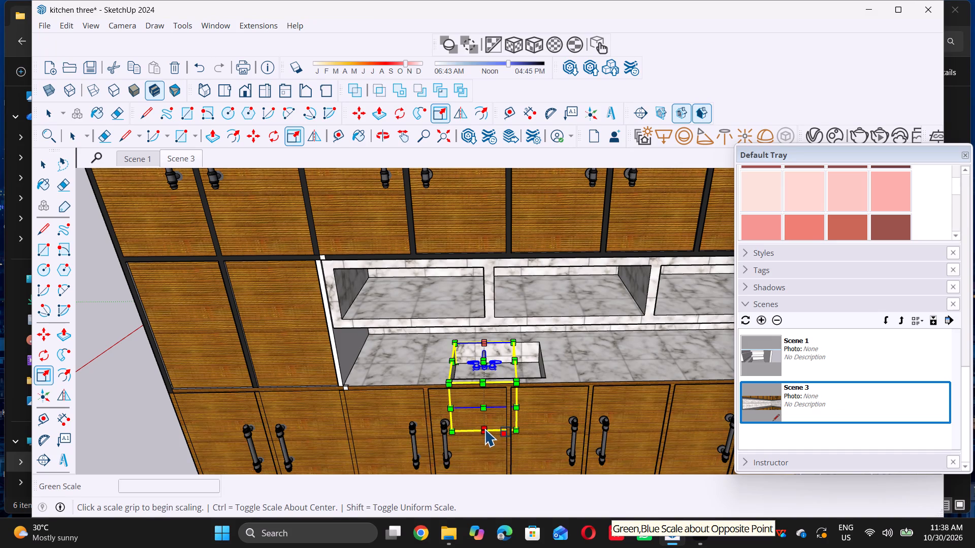
pyautogui.tripleClick(485, 428)
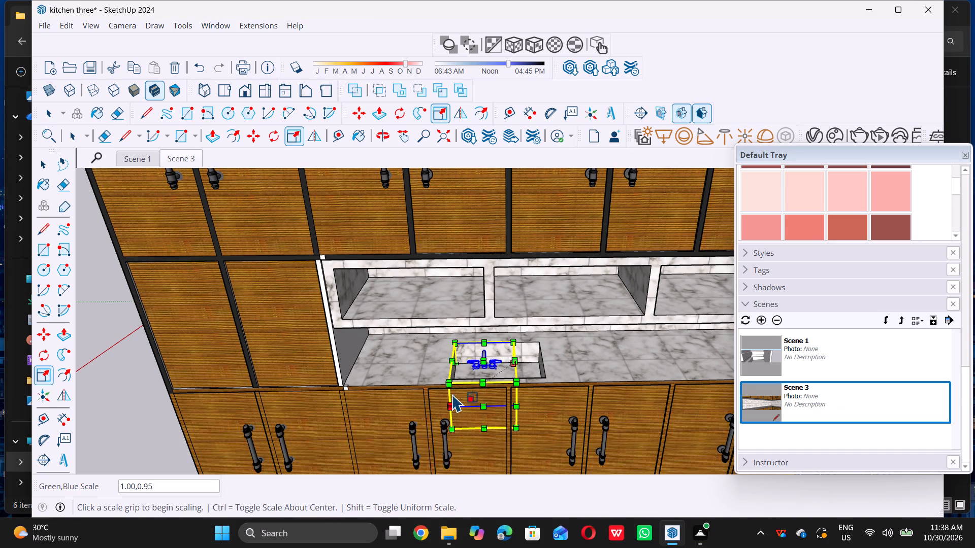
# Adjust the sink's red and blue scale from its side edge, and enlarge it uniformly by about 1.02.
pyautogui.moveTo(450, 385); pyautogui.dragTo(460, 394)
pyautogui.moveTo(461, 395); pyautogui.dragTo(478, 403)
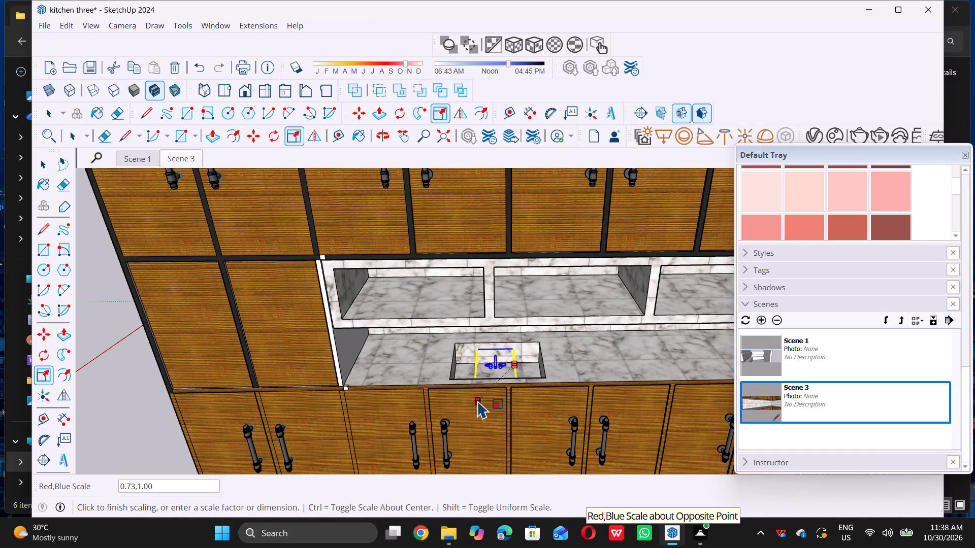
pyautogui.moveTo(478, 400); pyautogui.dragTo(465, 395)
pyautogui.moveTo(464, 395); pyautogui.dragTo(459, 394)
pyautogui.moveTo(457, 393); pyautogui.dragTo(447, 390)
pyautogui.doubleClick(447, 390)
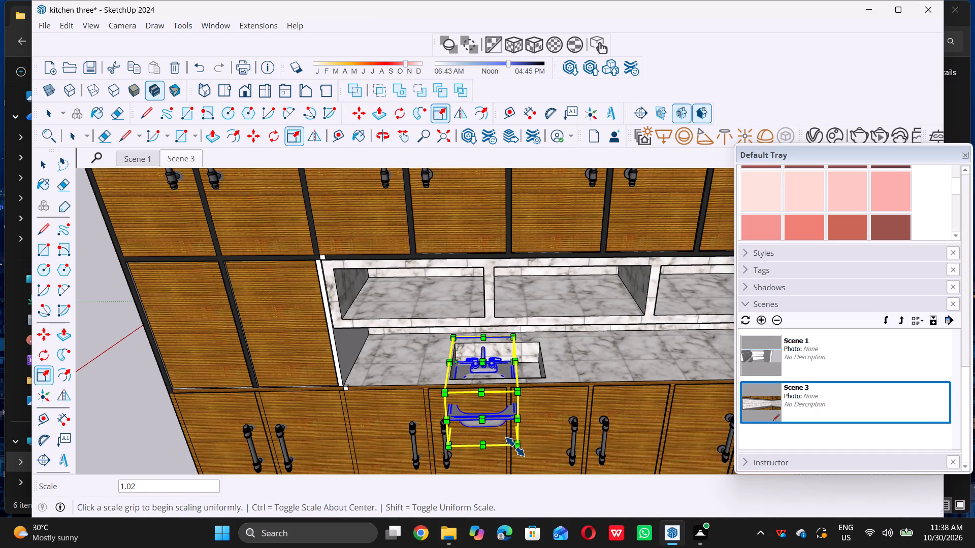
# Shrink the sink uniformly to a scale of about 0.46 from its lower front corner, toward the opening's rear corner.
pyautogui.moveTo(516, 445); pyautogui.dragTo(482, 380)
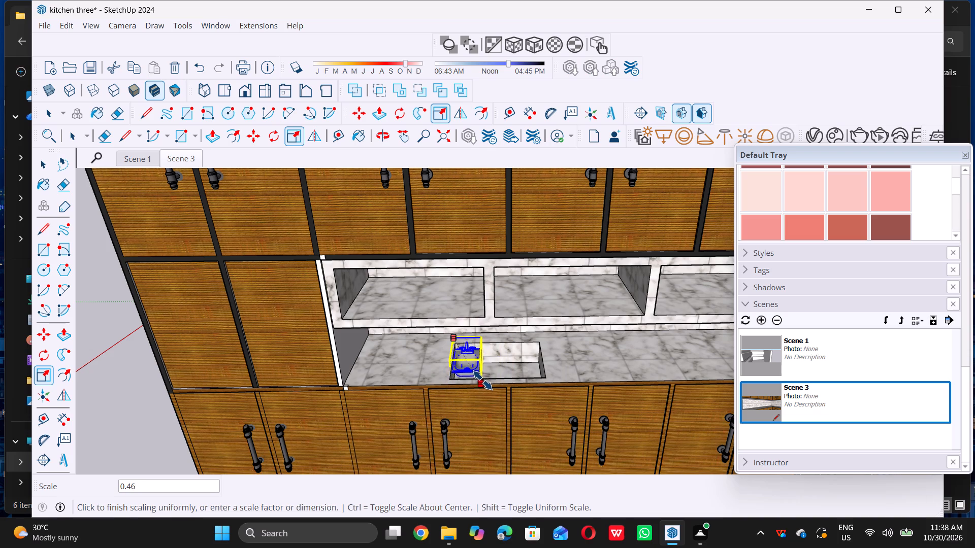
pyautogui.moveTo(482, 380); pyautogui.dragTo(481, 376)
pyautogui.moveTo(492, 346); pyautogui.dragTo(493, 314, button='middle')
pyautogui.scroll(4, 477, 340)
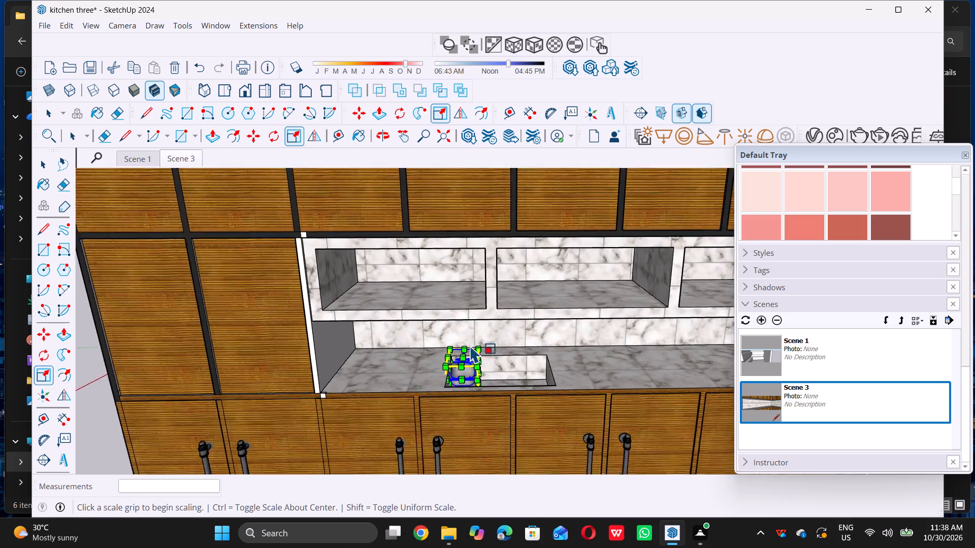
# Scale the sink along the red and blue axes from its upper side edge, bringing that edge inside the countertop opening.
pyautogui.scroll(6, 470, 345)
pyautogui.scroll(11, 431, 386)
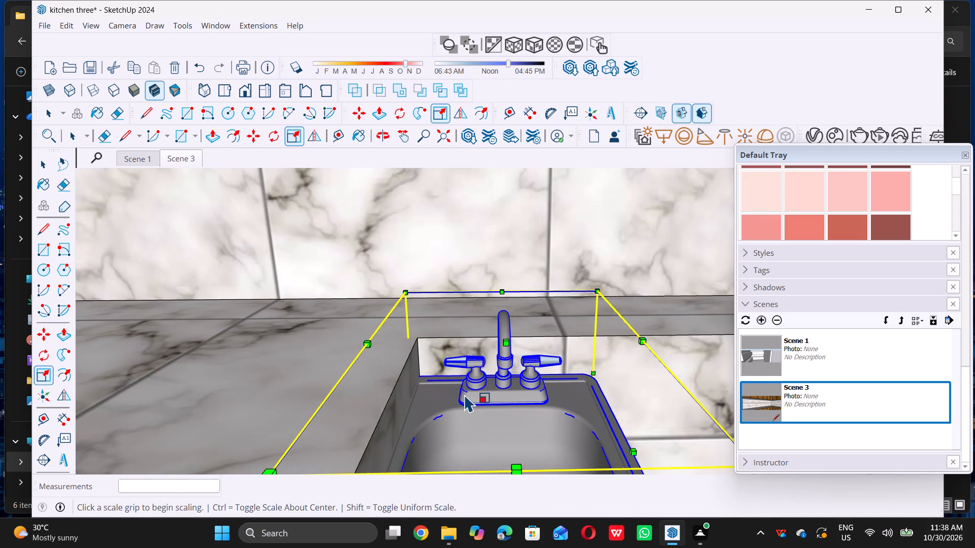
pyautogui.scroll(-5, 432, 349)
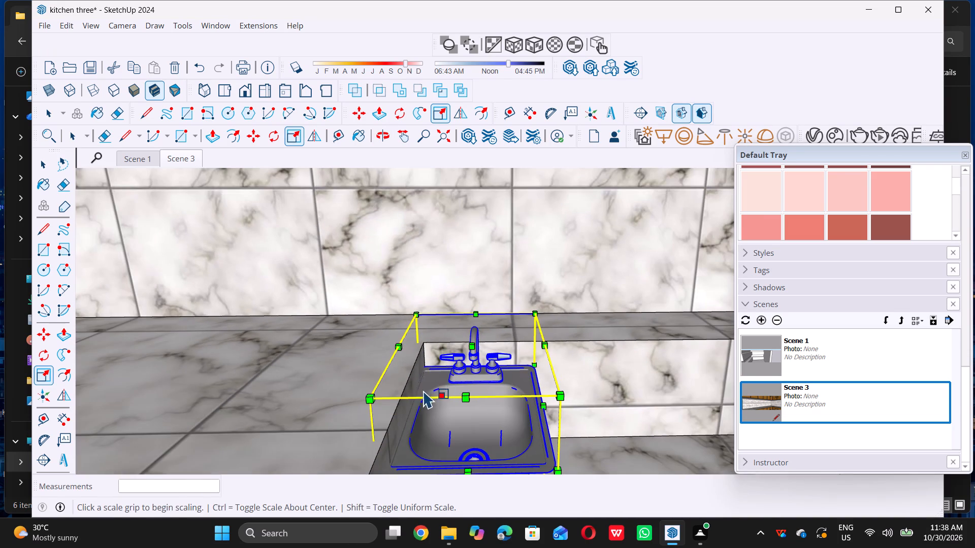
pyautogui.doubleClick(399, 345)
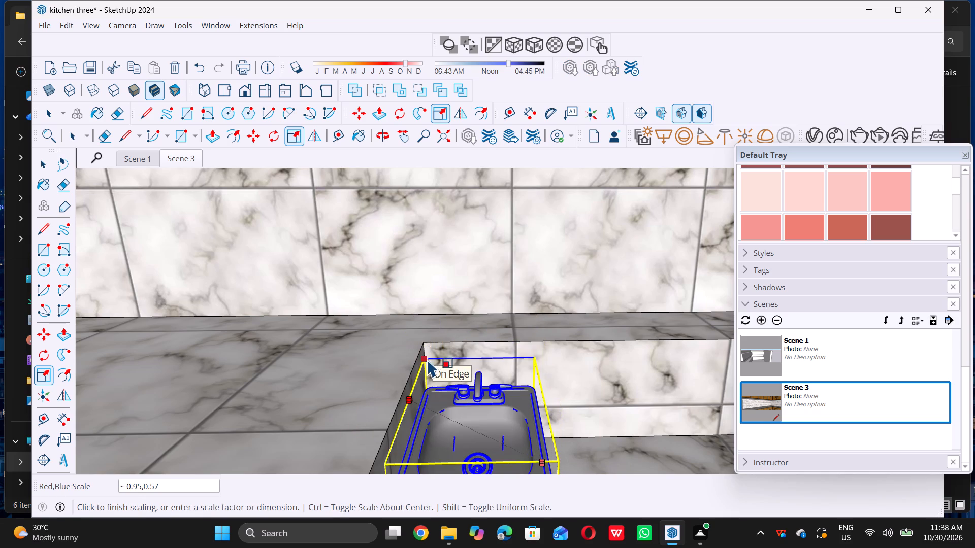
pyautogui.doubleClick(431, 359)
pyautogui.press('space')
# Move the sink by its upper rear corner onto the matching rear corner of the countertop opening.
pyautogui.scroll(8, 434, 344)
pyautogui.press('m')
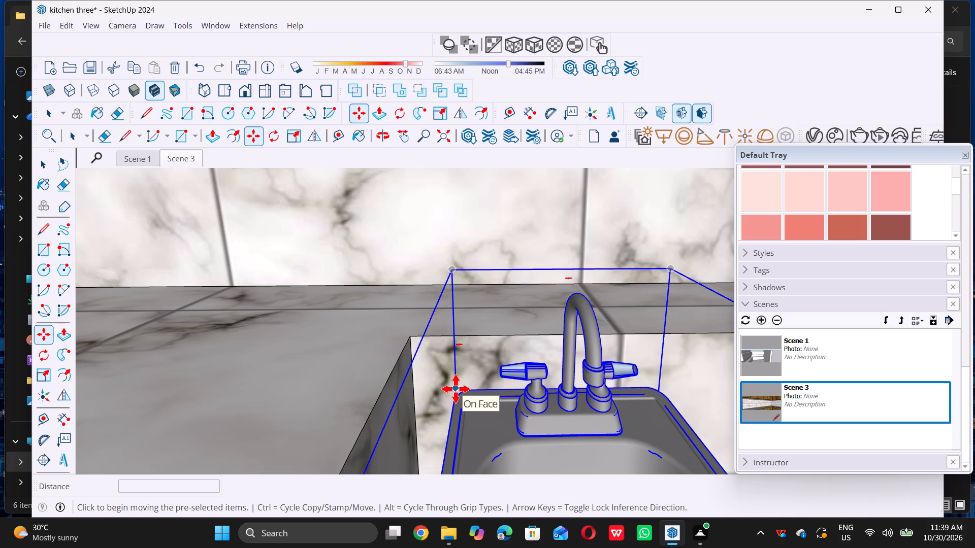
pyautogui.tripleClick(456, 389)
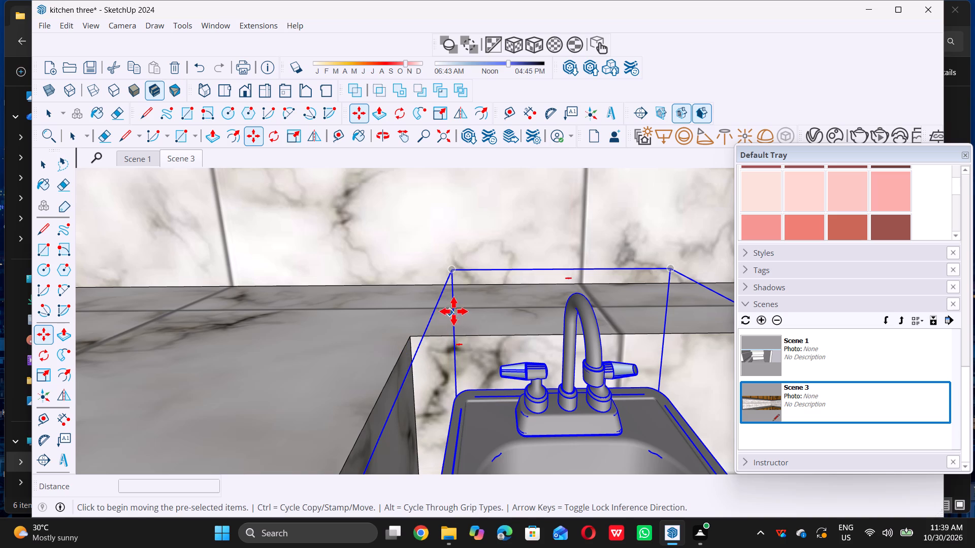
pyautogui.doubleClick(454, 272)
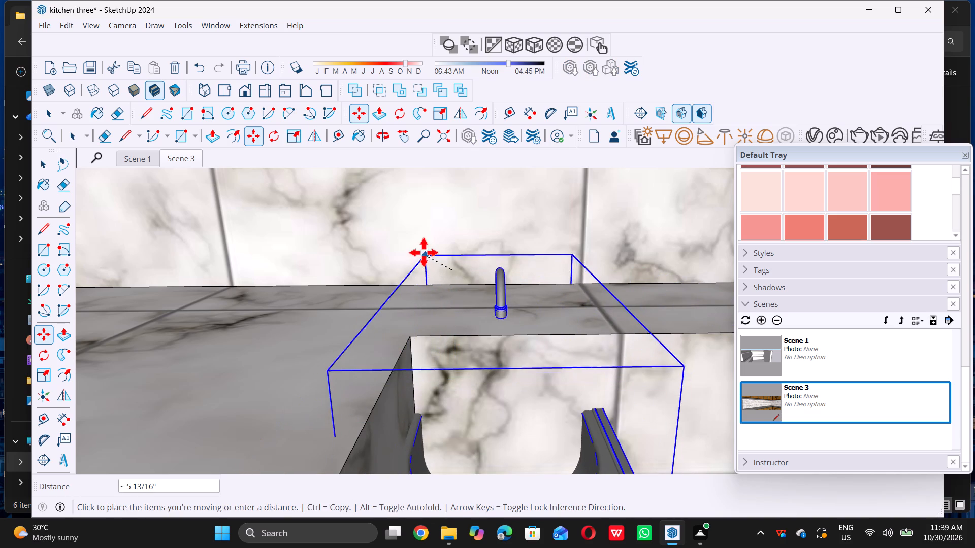
pyautogui.scroll(-4, 432, 310)
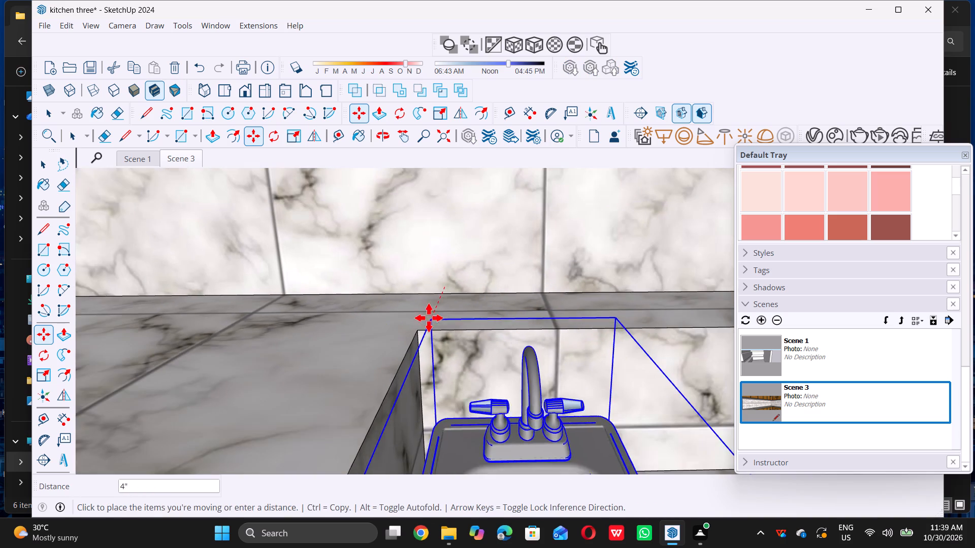
pyautogui.moveTo(428, 318); pyautogui.dragTo(448, 407, button='middle')
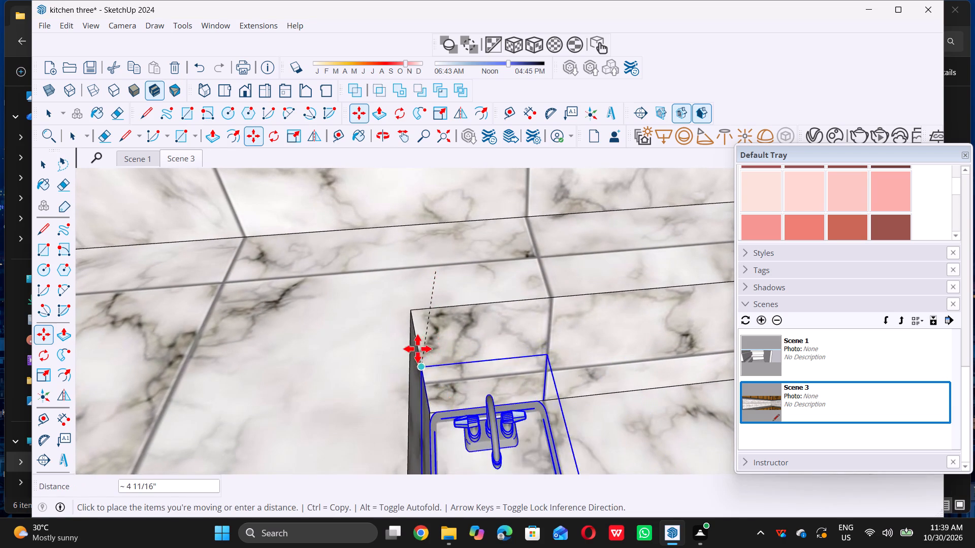
pyautogui.doubleClick(408, 312)
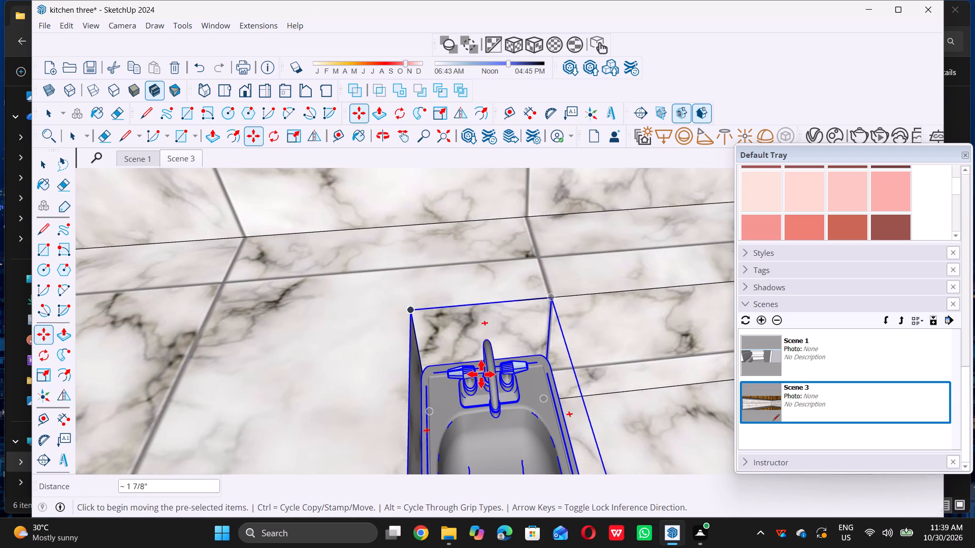
# Stretch the sink along the red axis by about 4.28 from its side face, toward the far side of the opening.
pyautogui.moveTo(472, 359); pyautogui.dragTo(429, 247, button='middle')
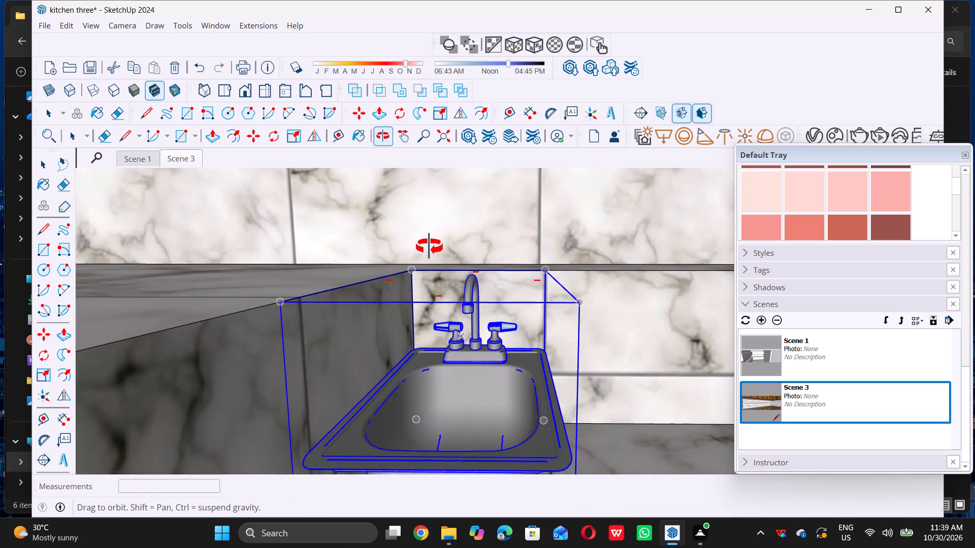
pyautogui.moveTo(429, 247); pyautogui.dragTo(344, 265, button='middle')
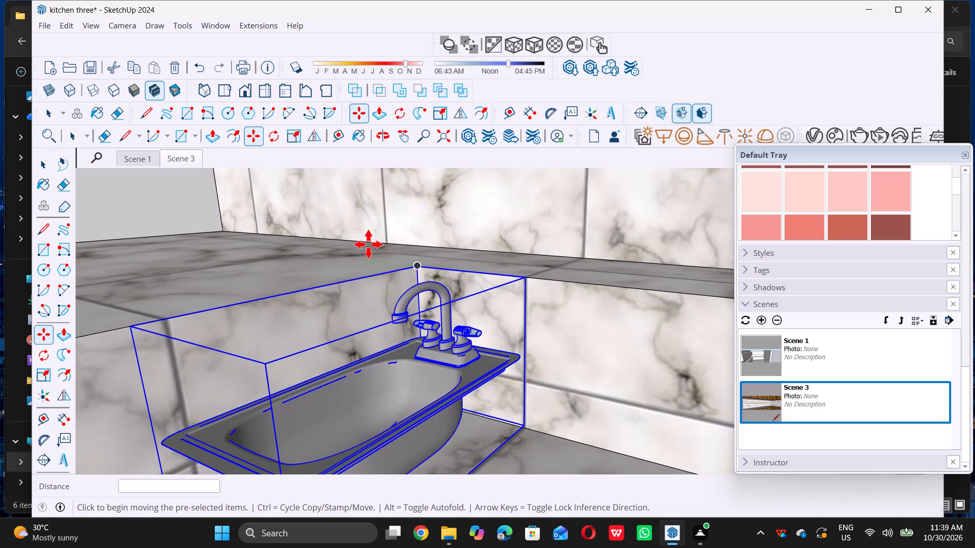
pyautogui.scroll(-6, 368, 244)
pyautogui.moveTo(364, 300); pyautogui.dragTo(420, 400, button='middle')
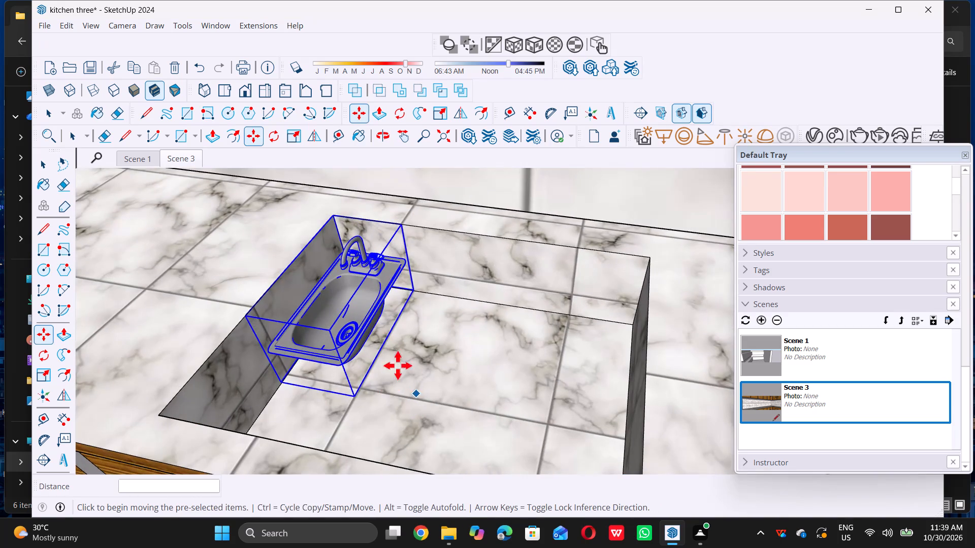
pyautogui.scroll(-6, 420, 381)
pyautogui.moveTo(273, 360); pyautogui.dragTo(294, 299, button='middle')
pyautogui.scroll(2, 337, 326)
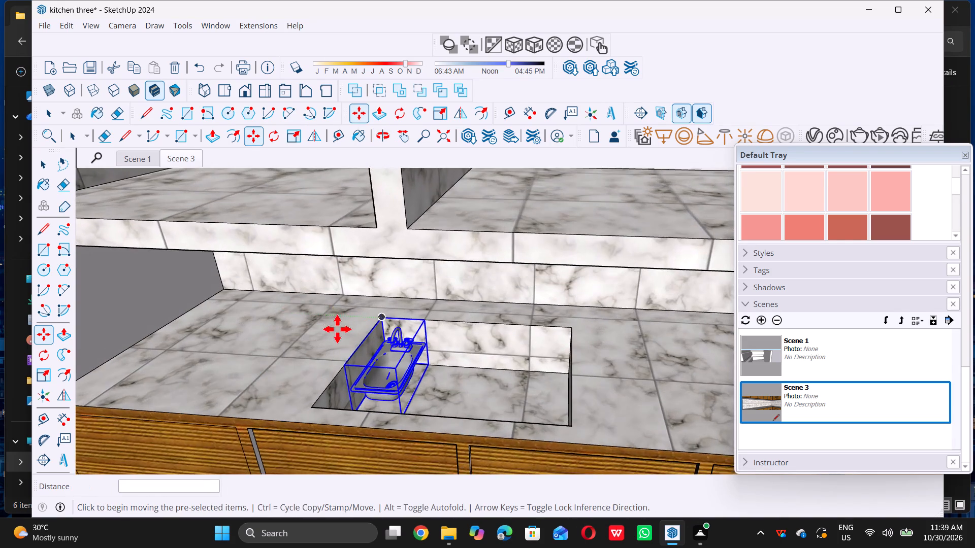
pyautogui.scroll(8, 337, 329)
pyautogui.press('space')
pyautogui.press('s')
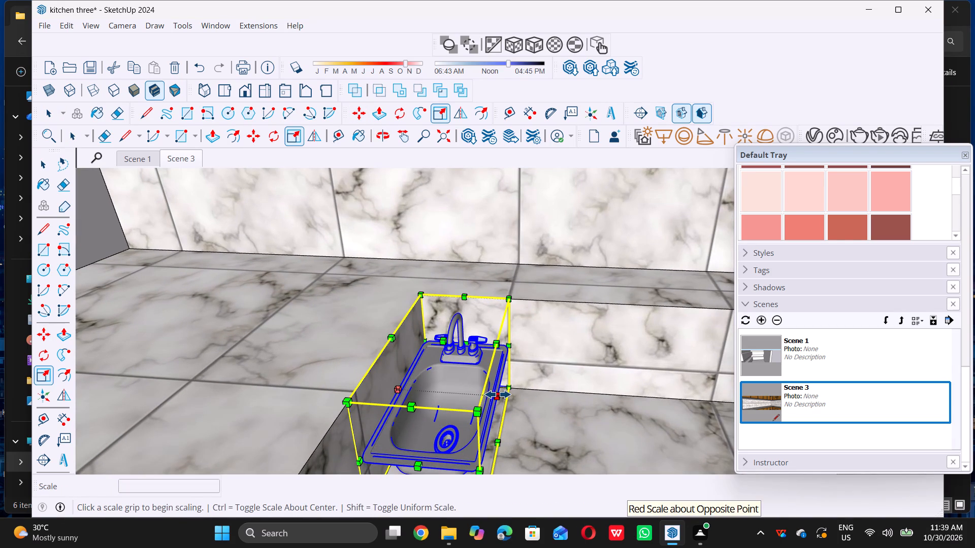
pyautogui.scroll(-7, 498, 394)
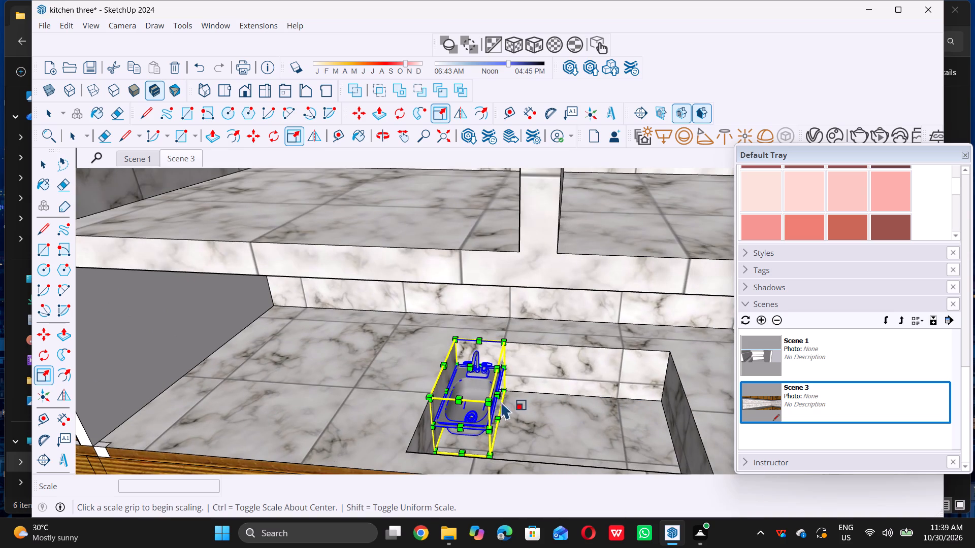
pyautogui.scroll(3, 498, 397)
pyautogui.doubleClick(496, 393)
pyautogui.scroll(-8, 562, 399)
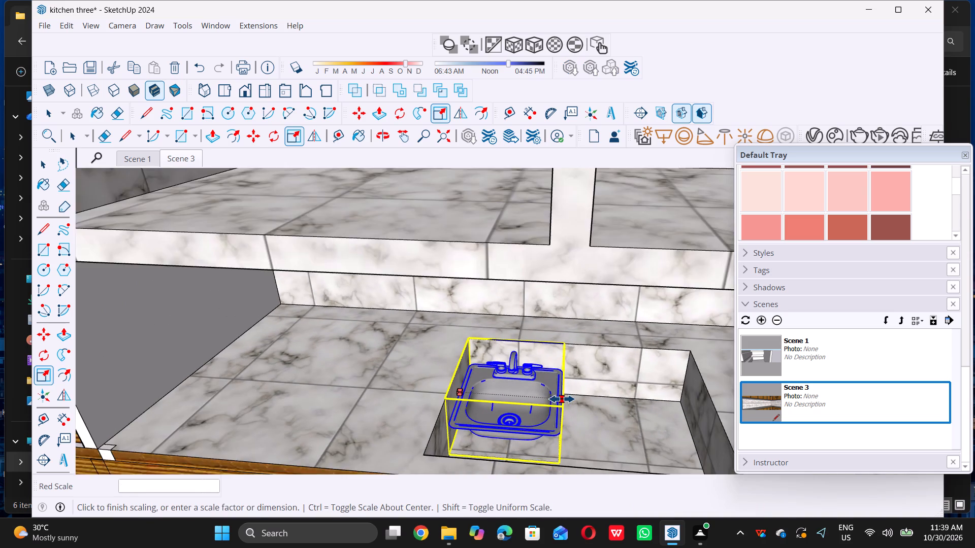
pyautogui.scroll(-1, 562, 399)
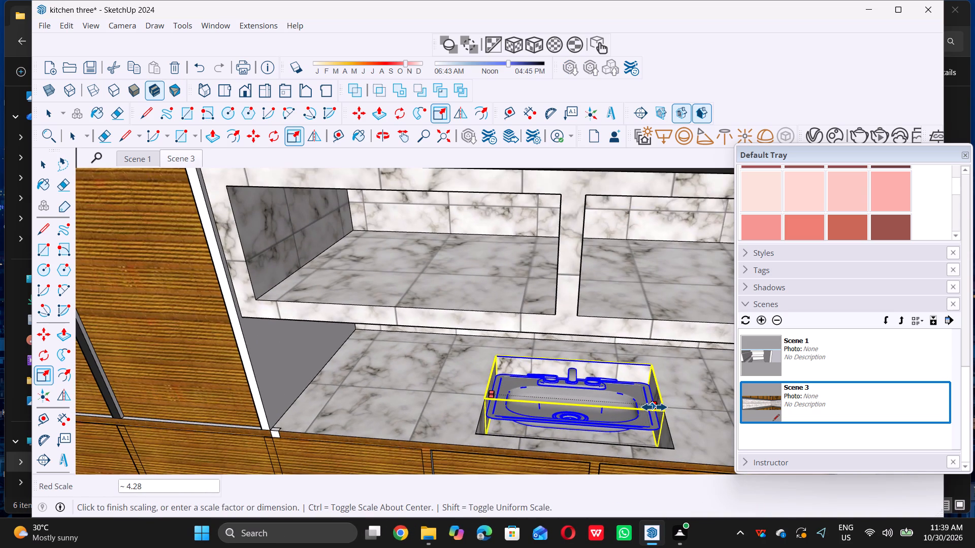
pyautogui.doubleClick(654, 407)
# Stretch the sink's depth along the green axis by about 1.70, toward the opening's front edge.
pyautogui.moveTo(538, 412); pyautogui.dragTo(571, 428, button='middle')
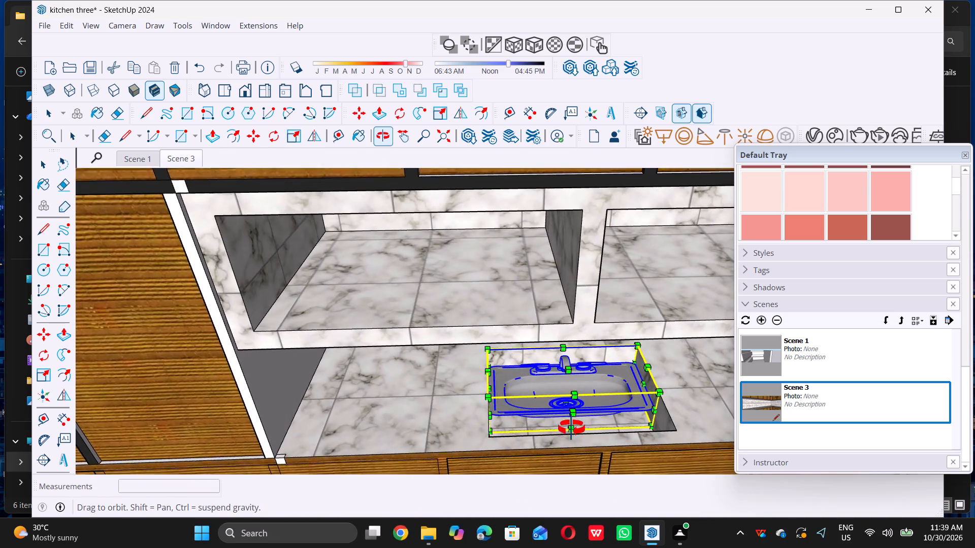
pyautogui.moveTo(571, 428); pyautogui.dragTo(604, 420, button='middle')
pyautogui.scroll(5, 579, 423)
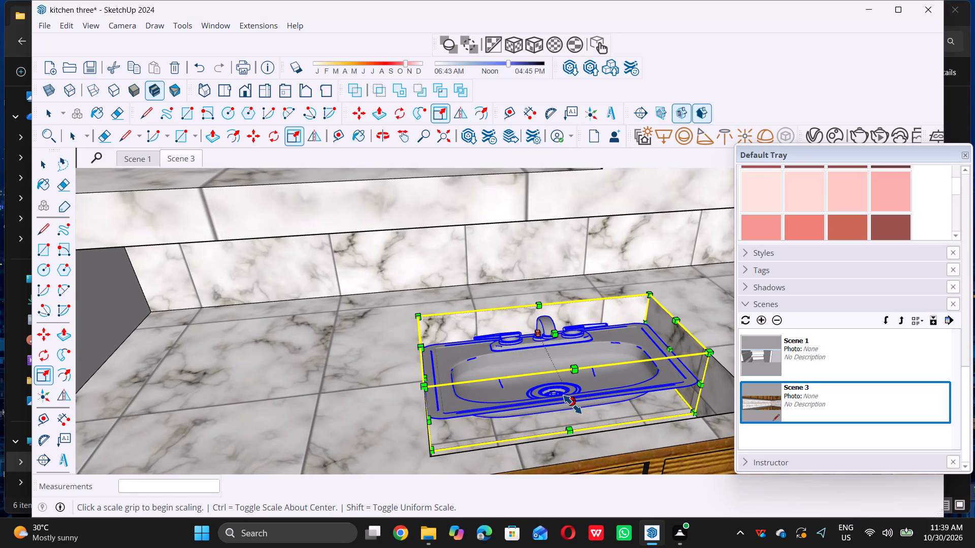
pyautogui.doubleClick(572, 404)
pyautogui.scroll(-4, 572, 404)
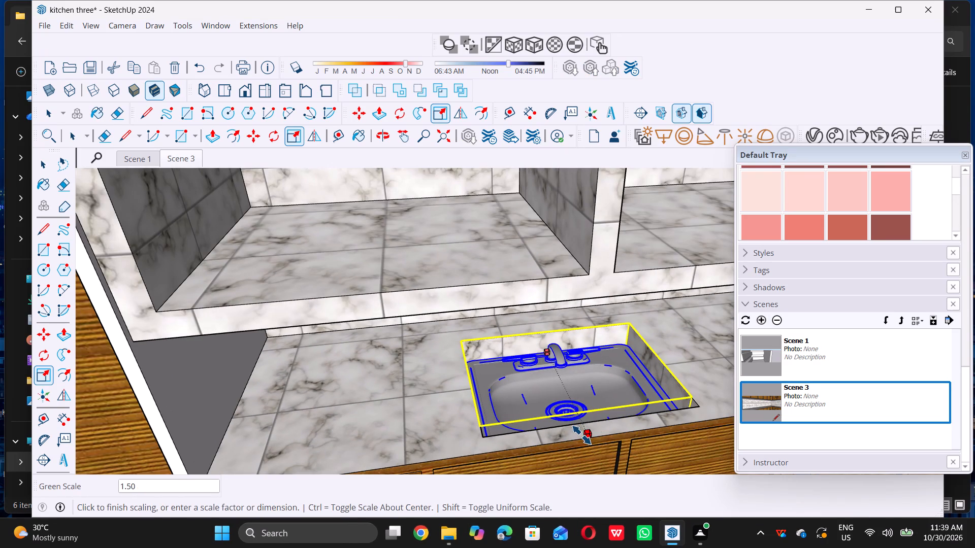
pyautogui.moveTo(576, 433); pyautogui.dragTo(637, 443, button='middle')
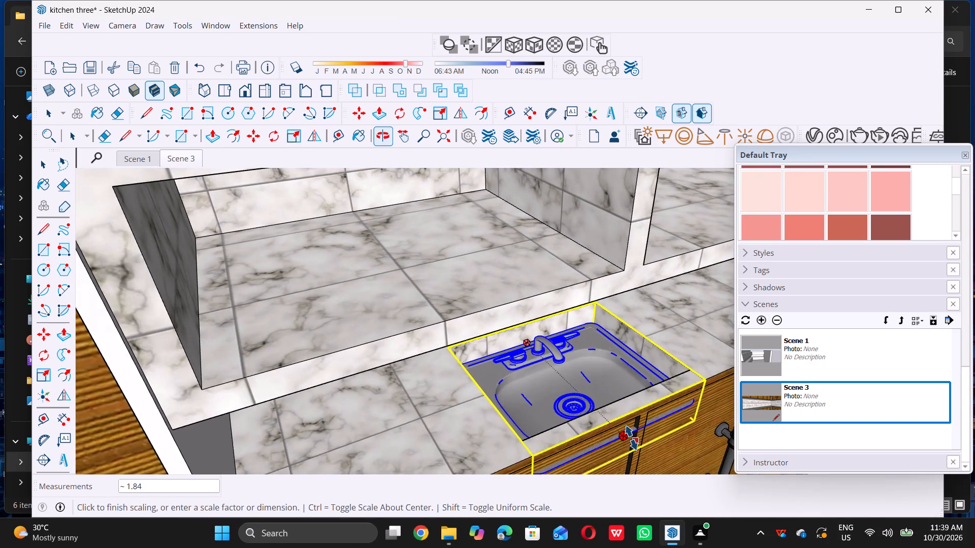
pyautogui.scroll(4, 628, 435)
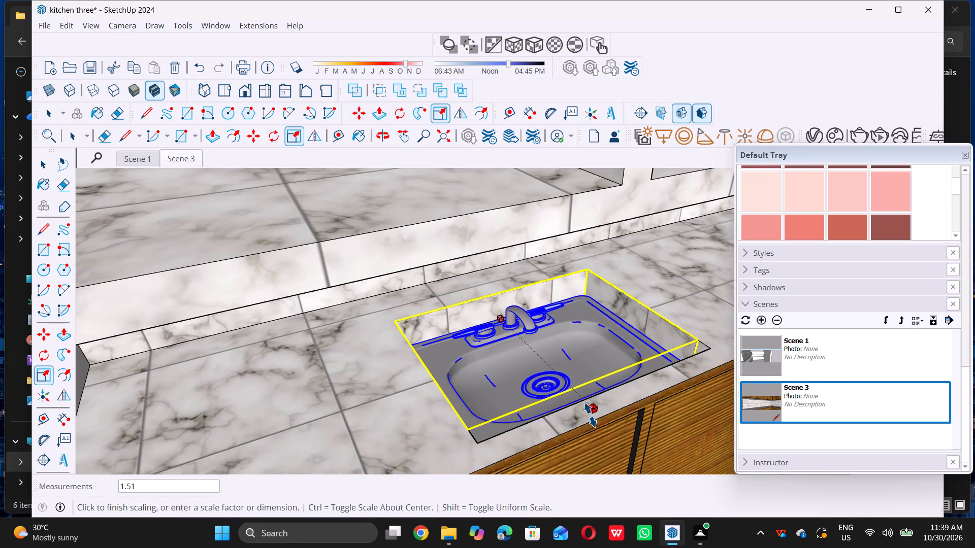
pyautogui.moveTo(567, 412); pyautogui.dragTo(629, 391, button='middle')
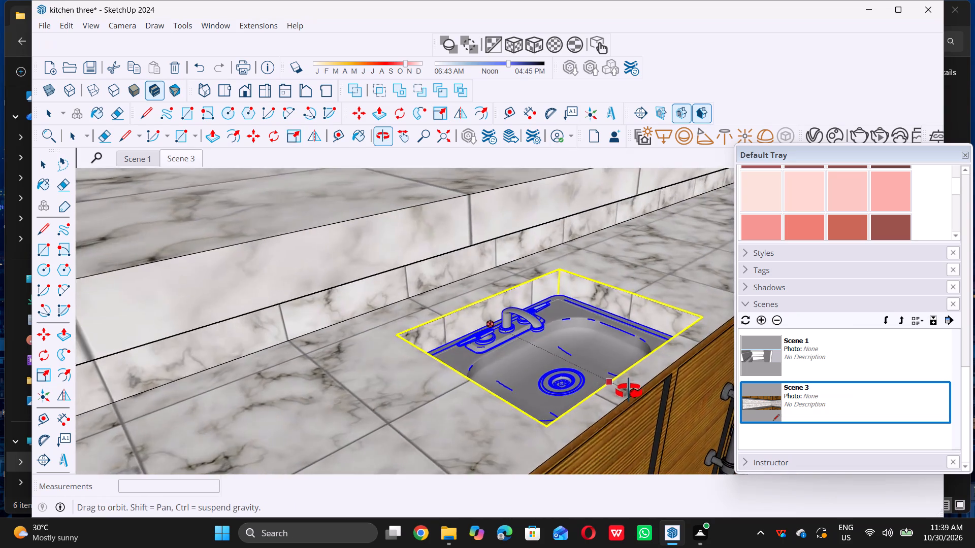
pyautogui.moveTo(629, 391); pyautogui.dragTo(636, 385, button='middle')
pyautogui.scroll(10, 639, 382)
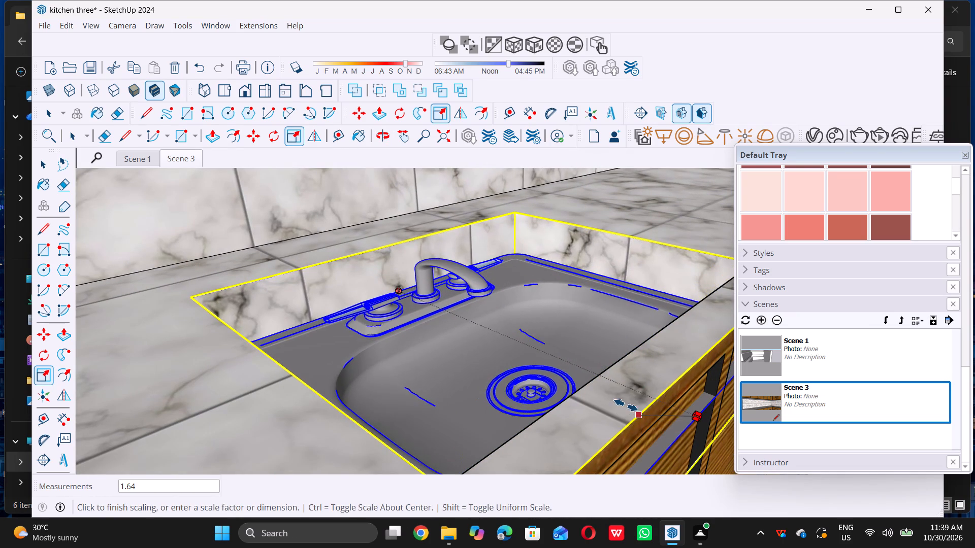
pyautogui.scroll(1, 596, 393)
pyautogui.moveTo(596, 393); pyautogui.dragTo(608, 389, button='middle')
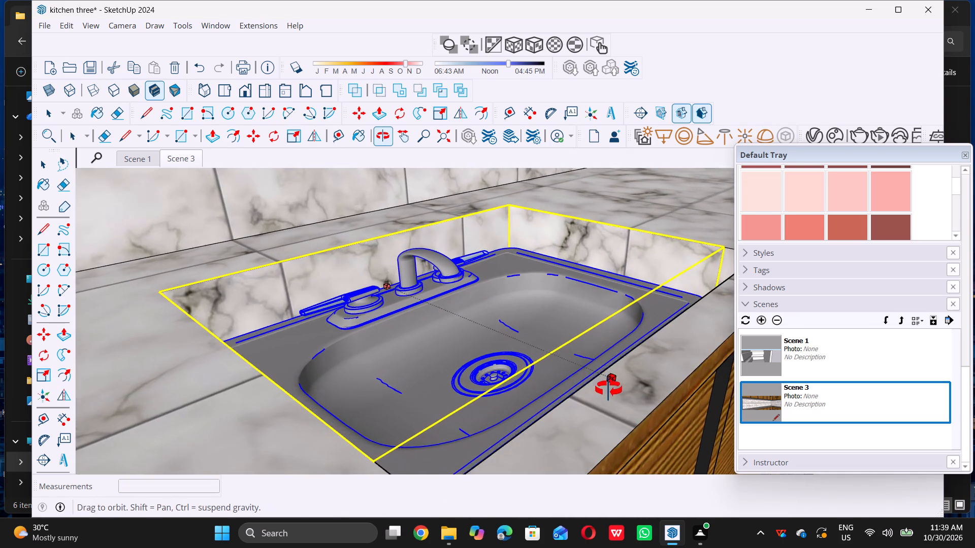
pyautogui.moveTo(608, 389); pyautogui.dragTo(665, 398, button='middle')
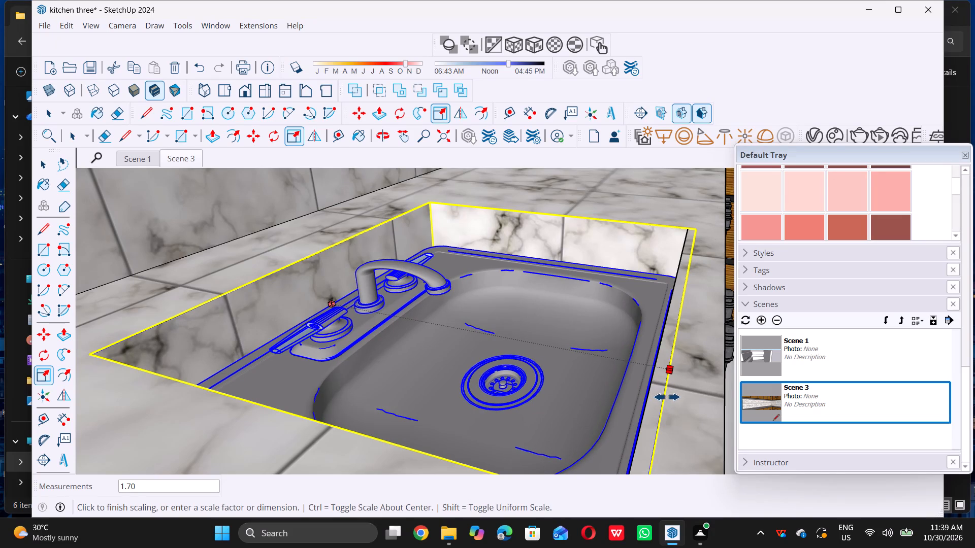
pyautogui.doubleClick(668, 397)
pyautogui.press('space')
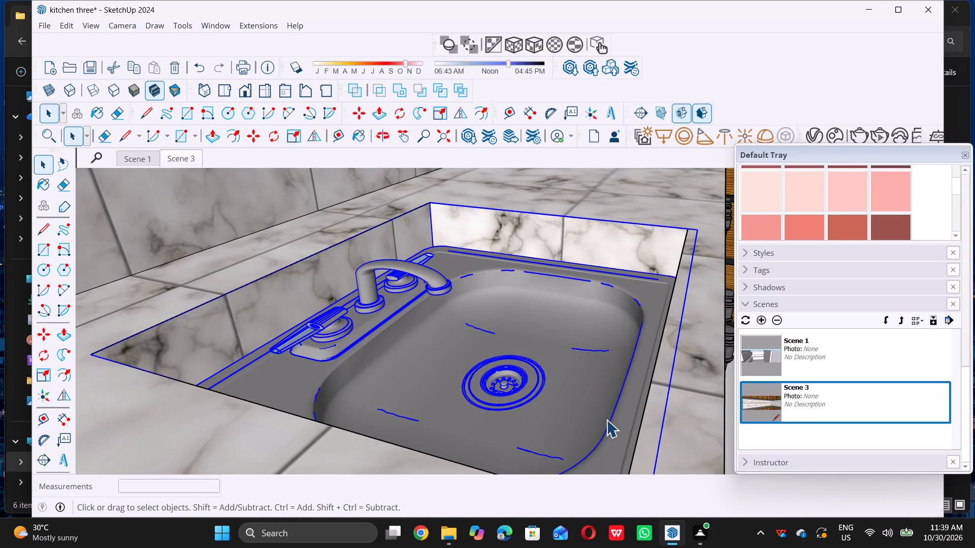
# Deselect the sink and examine its fit in the countertop from across the kitchen and up close.
pyautogui.scroll(-20, 518, 392)
pyautogui.scroll(-8, 518, 392)
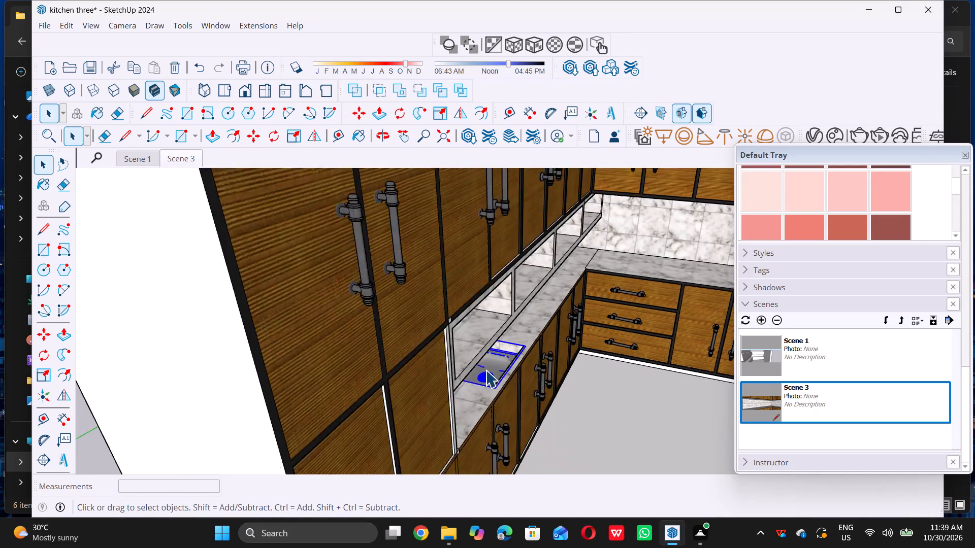
pyautogui.scroll(-10, 485, 370)
pyautogui.click(283, 395)
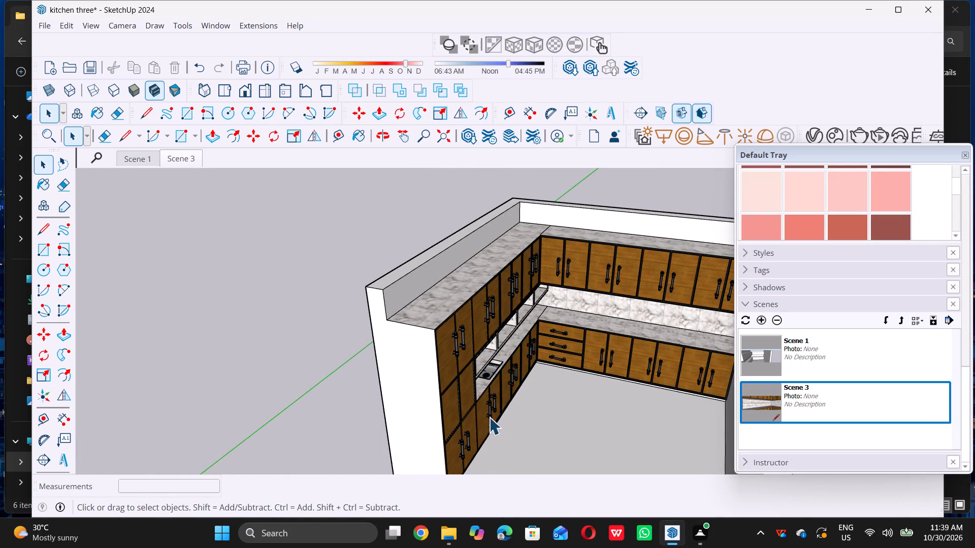
pyautogui.moveTo(503, 403); pyautogui.dragTo(385, 368, button='middle')
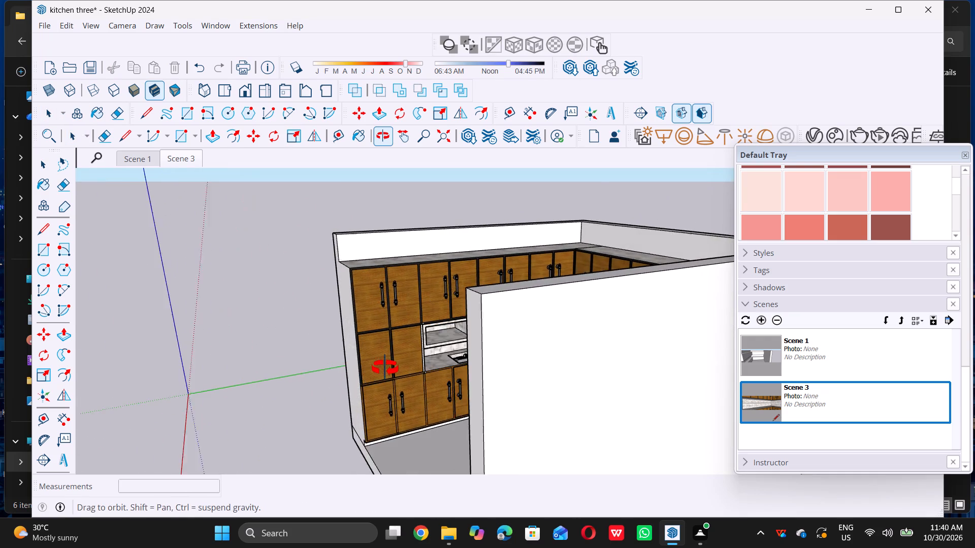
pyautogui.moveTo(385, 368); pyautogui.dragTo(403, 368, button='middle')
pyautogui.scroll(10, 495, 373)
pyautogui.scroll(6, 464, 337)
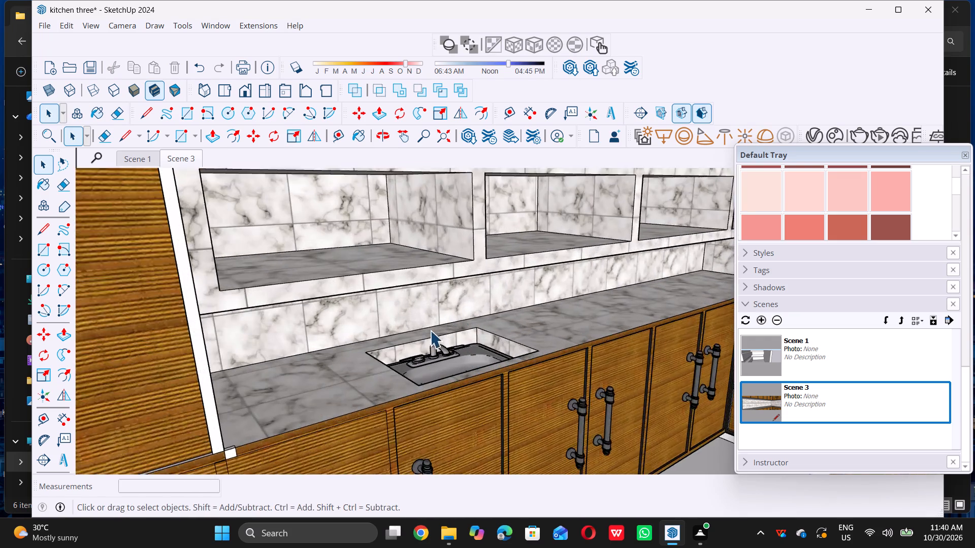
pyautogui.scroll(6, 424, 340)
pyautogui.moveTo(433, 373); pyautogui.dragTo(434, 354, button='middle')
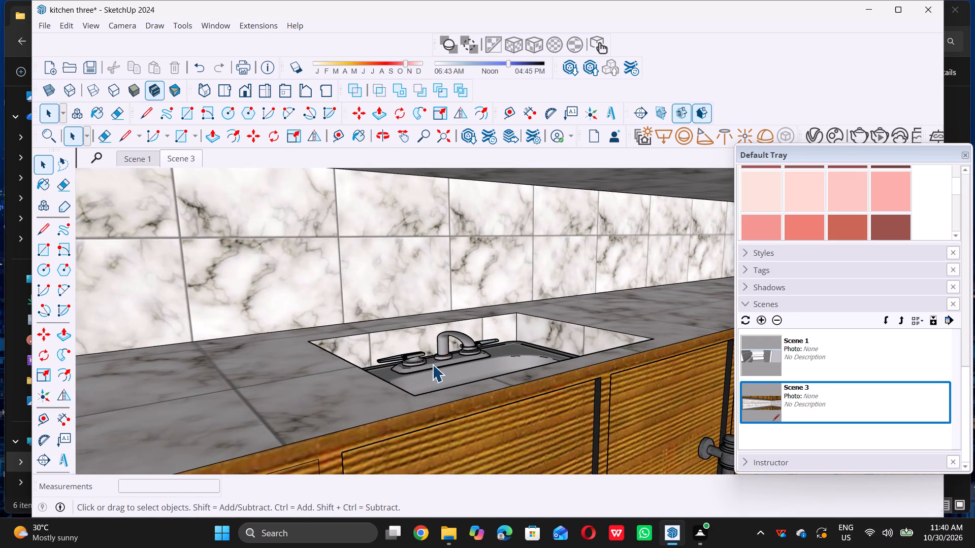
pyautogui.scroll(9, 432, 364)
# Open the sink object for editing and recall the Scene 1 view of the whole kitchen.
pyautogui.doubleClick(431, 365)
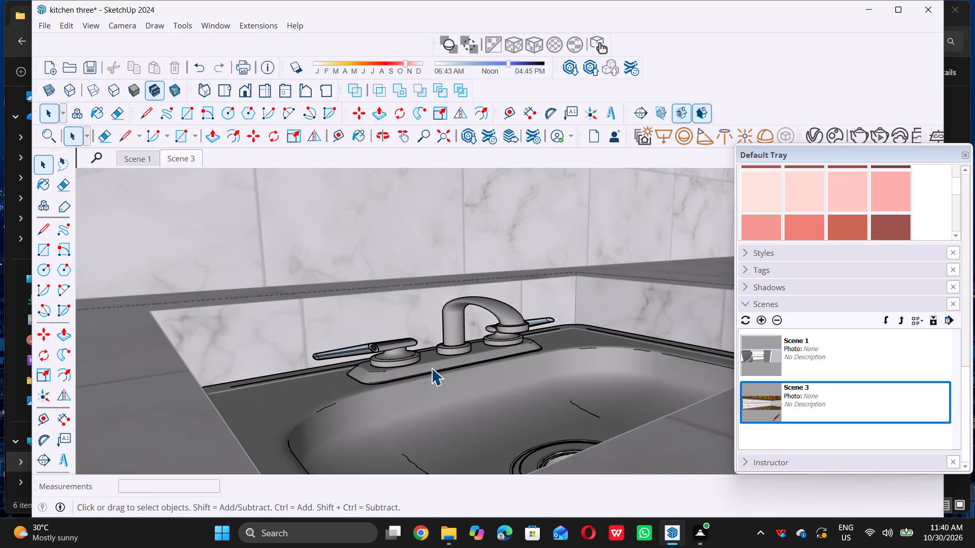
pyautogui.scroll(-5, 441, 373)
pyautogui.doubleClick(140, 159)
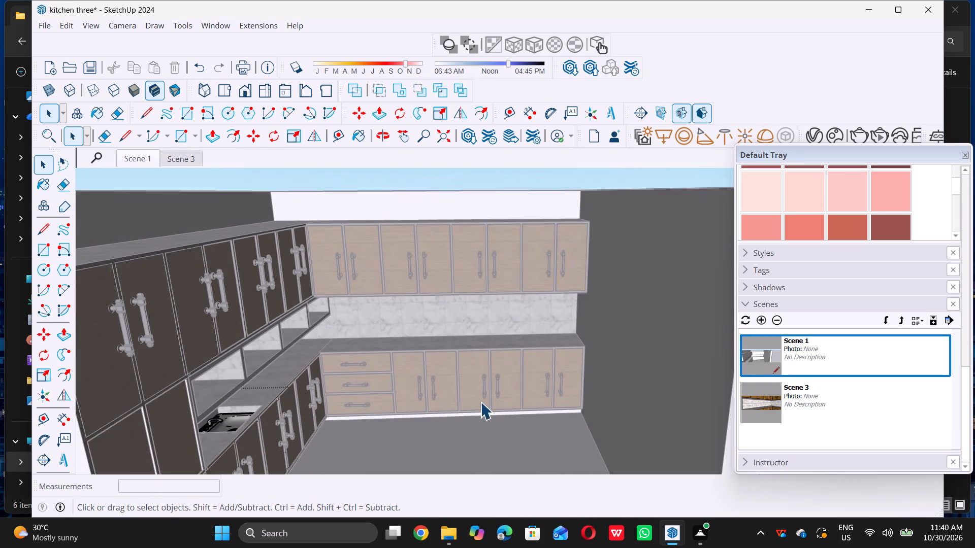
pyautogui.scroll(-6, 480, 430)
pyautogui.click(230, 346)
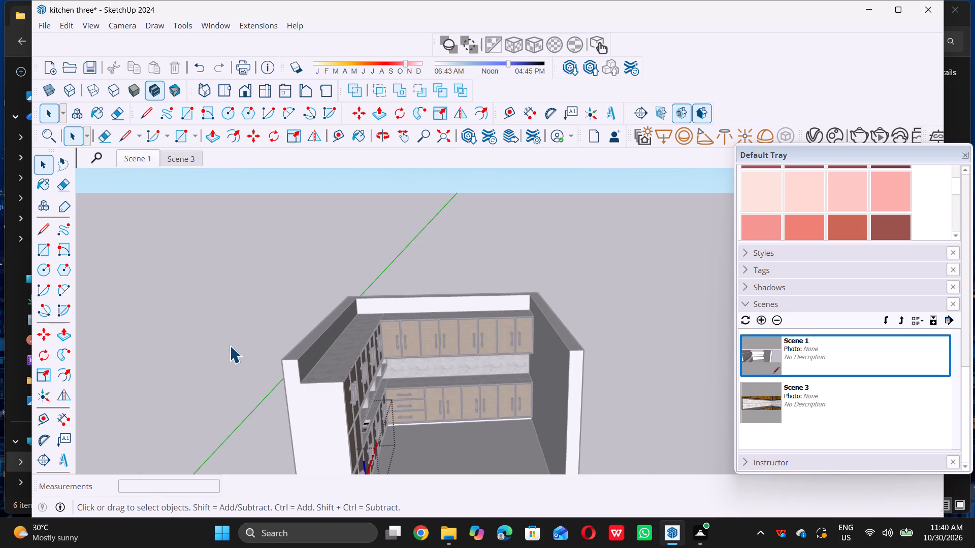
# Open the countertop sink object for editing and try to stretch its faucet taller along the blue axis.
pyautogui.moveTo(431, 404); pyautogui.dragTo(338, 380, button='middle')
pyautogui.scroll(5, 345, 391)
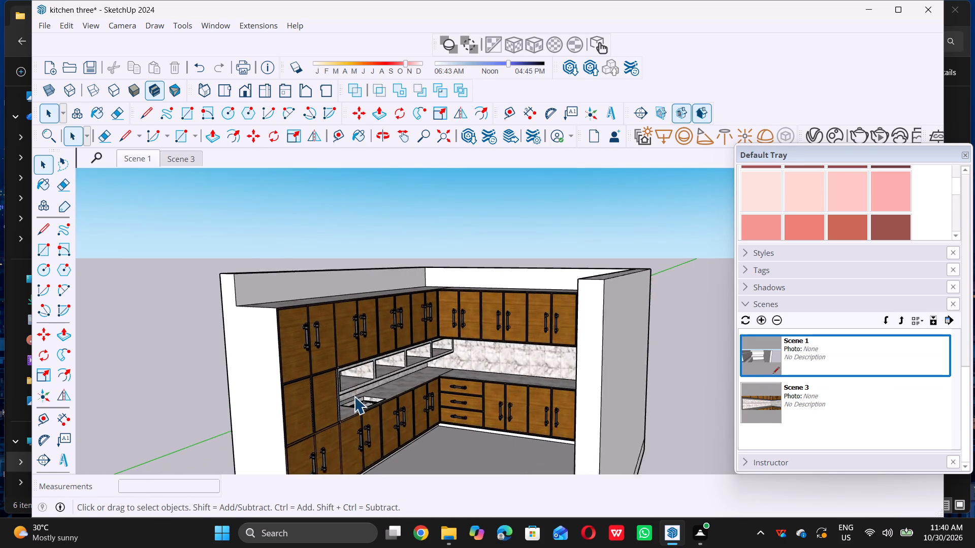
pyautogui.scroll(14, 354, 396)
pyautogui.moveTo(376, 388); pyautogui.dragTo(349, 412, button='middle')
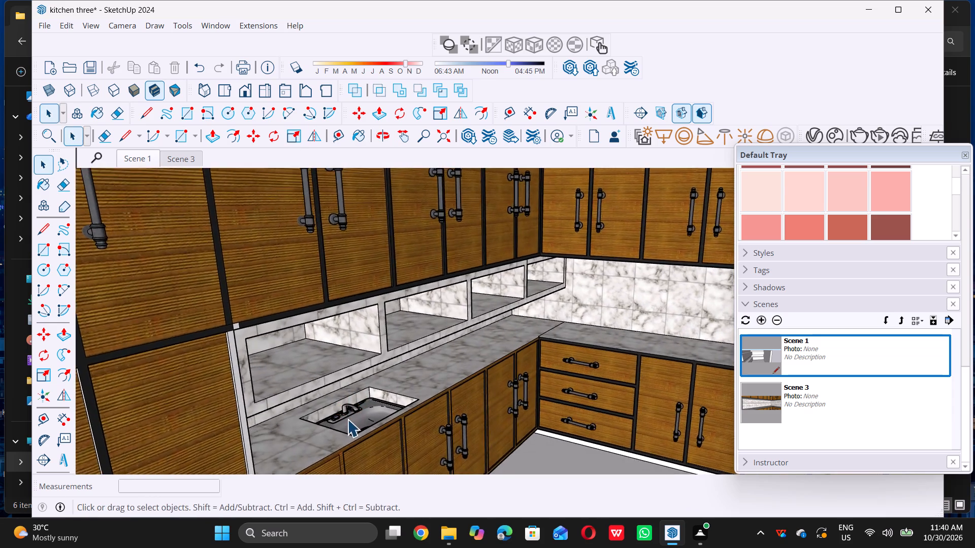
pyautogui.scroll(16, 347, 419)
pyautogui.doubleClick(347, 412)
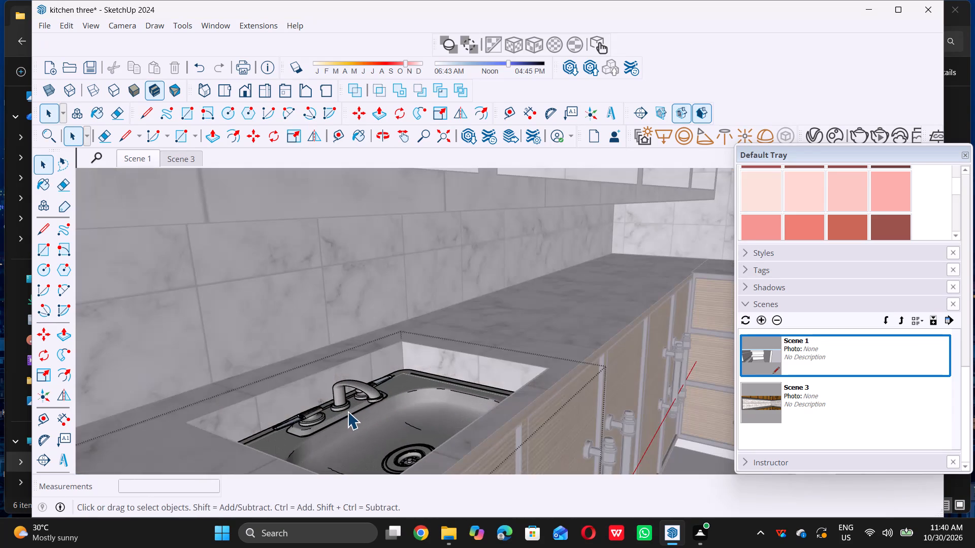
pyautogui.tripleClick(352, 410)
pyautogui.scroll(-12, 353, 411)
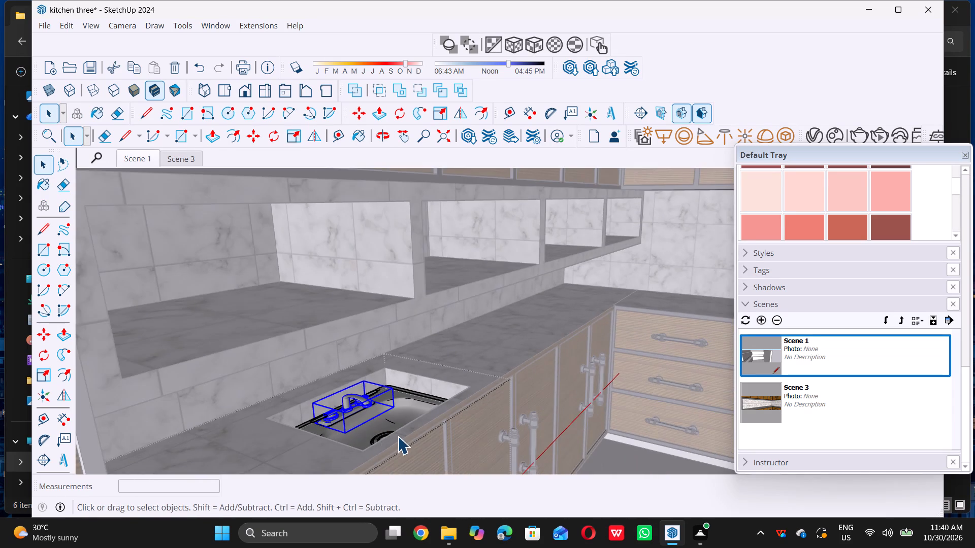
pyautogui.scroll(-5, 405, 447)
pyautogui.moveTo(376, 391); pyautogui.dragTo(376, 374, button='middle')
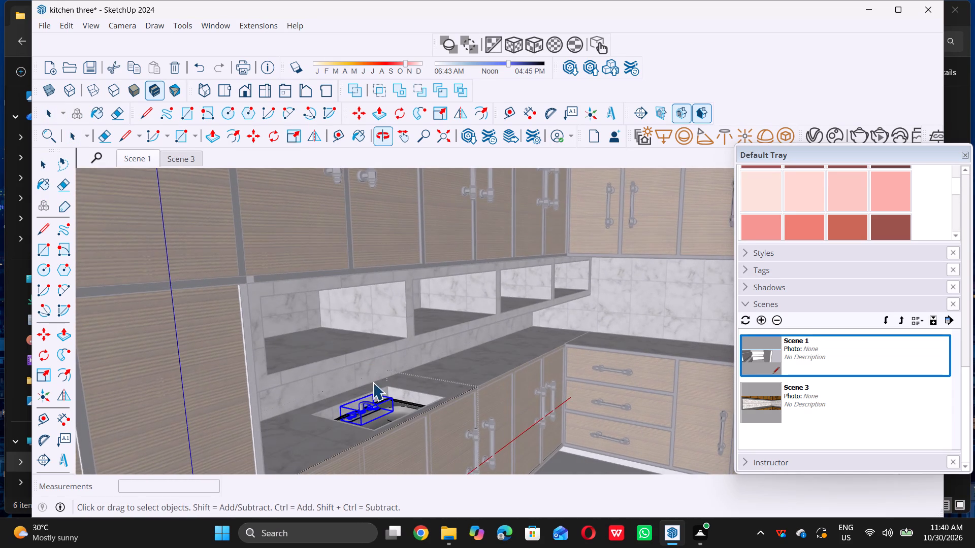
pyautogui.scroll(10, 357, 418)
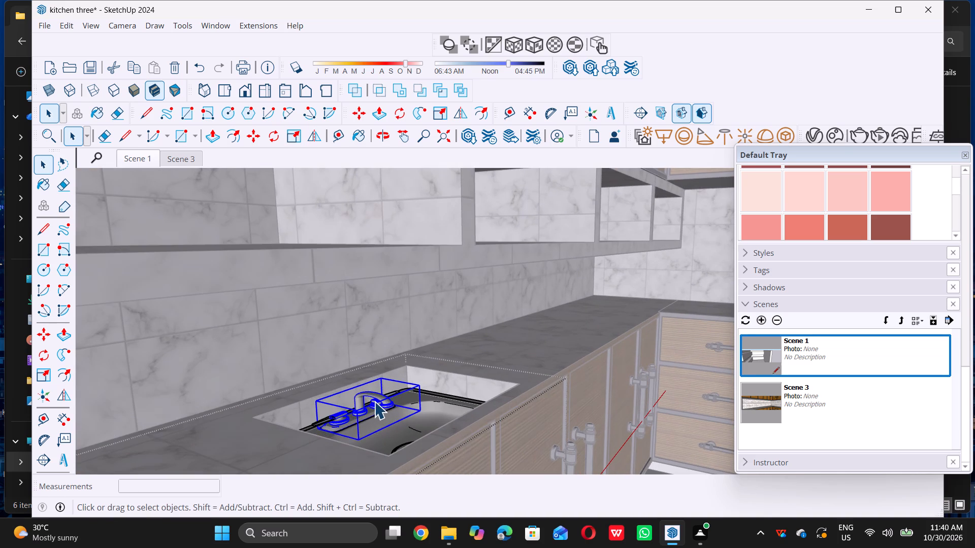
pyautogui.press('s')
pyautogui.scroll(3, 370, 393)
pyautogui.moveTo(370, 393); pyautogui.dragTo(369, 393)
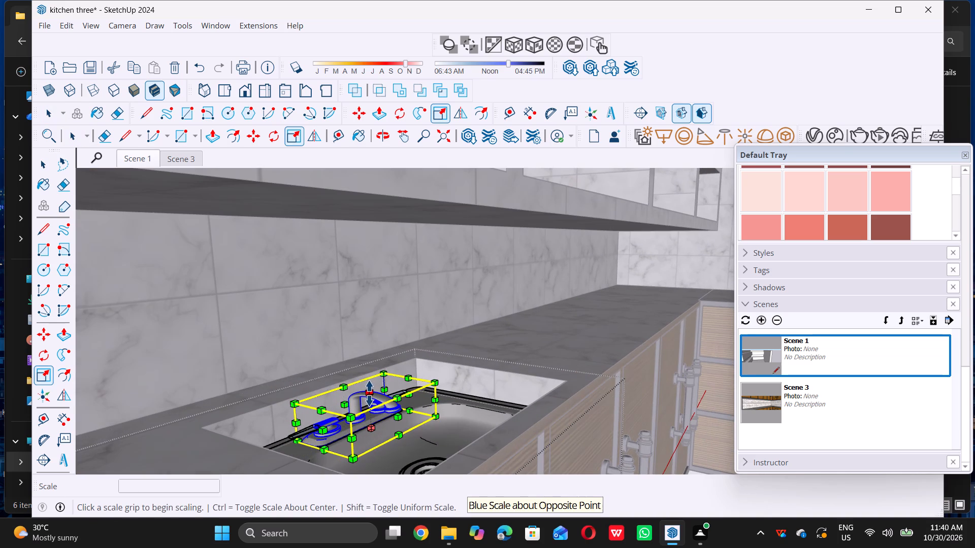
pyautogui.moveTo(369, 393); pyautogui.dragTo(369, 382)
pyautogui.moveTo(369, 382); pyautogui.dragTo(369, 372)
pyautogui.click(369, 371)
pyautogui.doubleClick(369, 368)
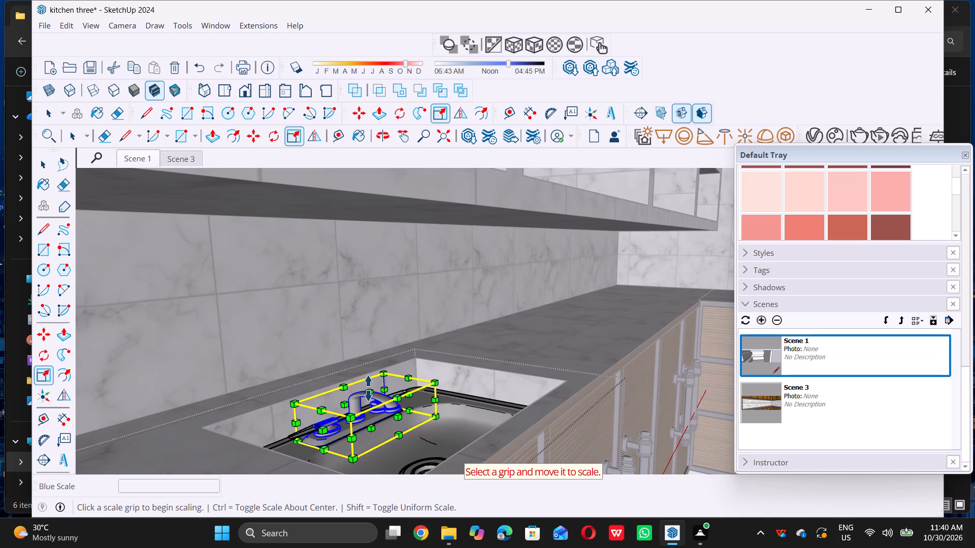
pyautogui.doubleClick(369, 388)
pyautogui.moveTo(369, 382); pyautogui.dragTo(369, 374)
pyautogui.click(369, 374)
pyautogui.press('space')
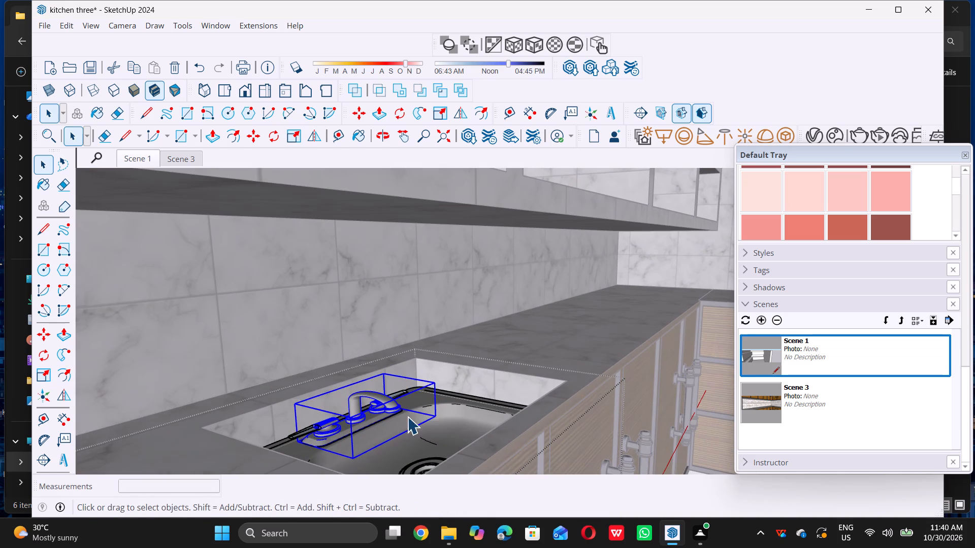
# Recall the Scene 1 view and leave the sink object's editing mode.
pyautogui.scroll(-20, 409, 420)
pyautogui.scroll(-1, 409, 420)
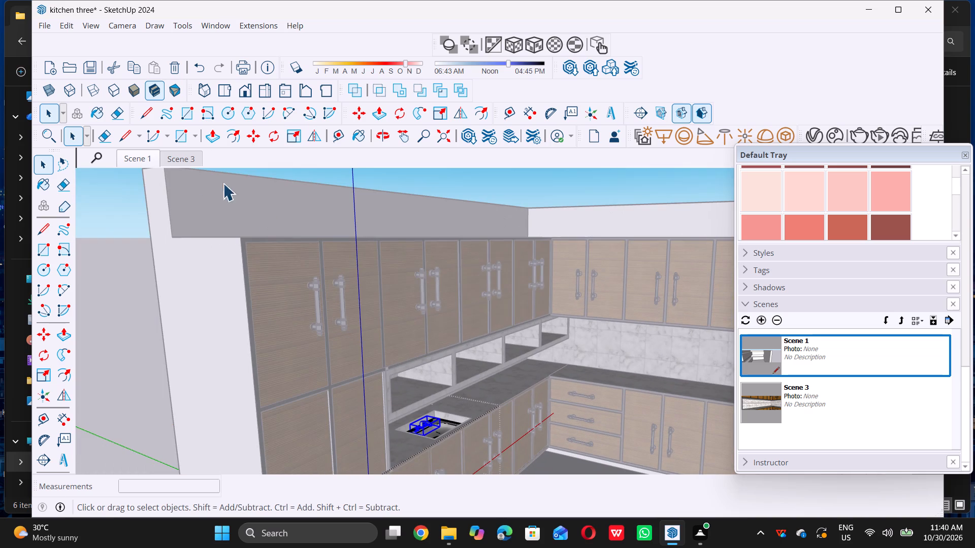
pyautogui.tripleClick(139, 153)
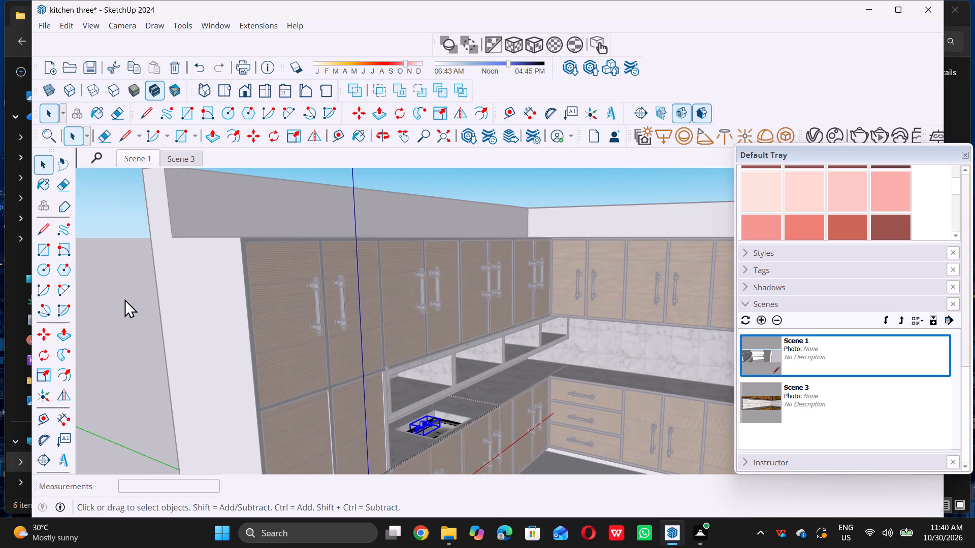
pyautogui.tripleClick(126, 305)
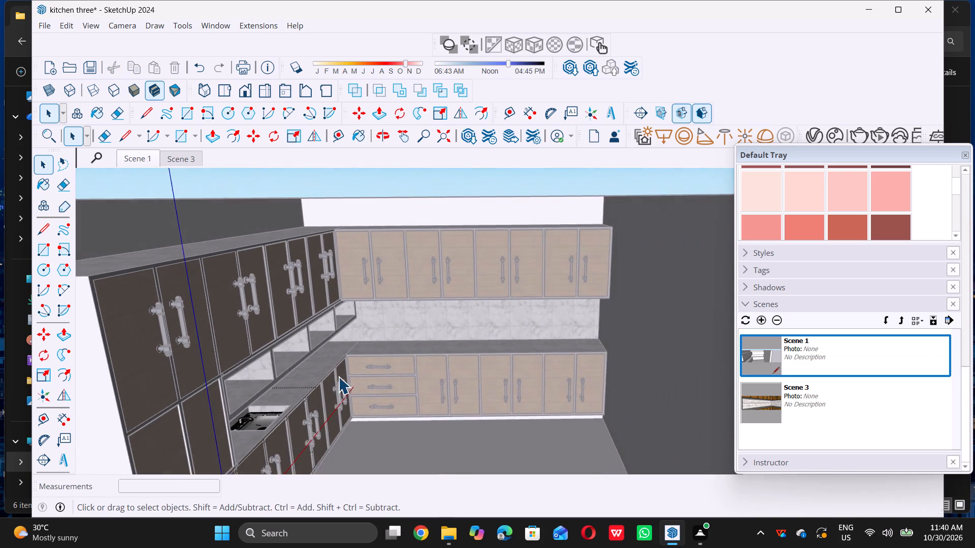
pyautogui.scroll(-6, 339, 376)
pyautogui.tripleClick(588, 359)
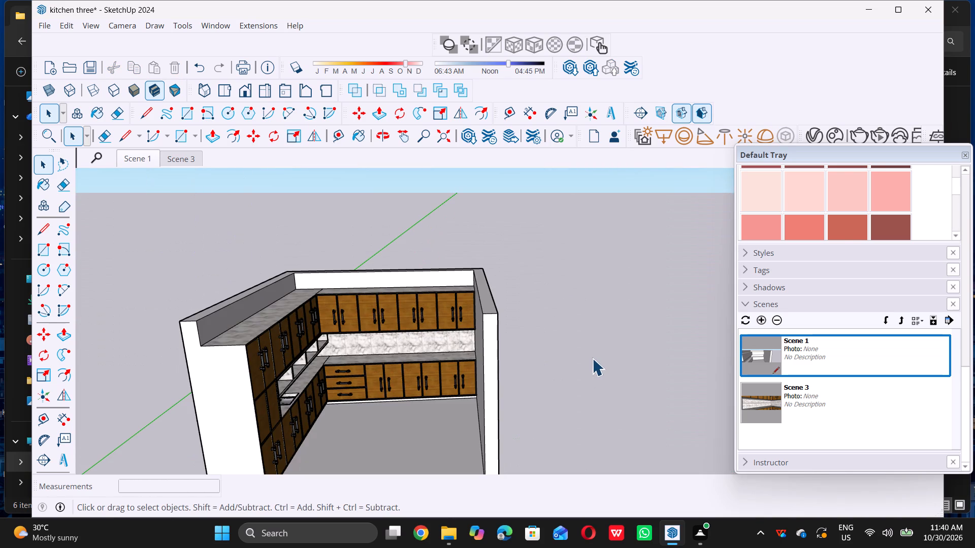
pyautogui.click(592, 358)
# Examine the faucet and sink up close with the object open, then review the kitchen from Scene 1.
pyautogui.moveTo(367, 403); pyautogui.dragTo(259, 400, button='middle')
pyautogui.scroll(6, 281, 361)
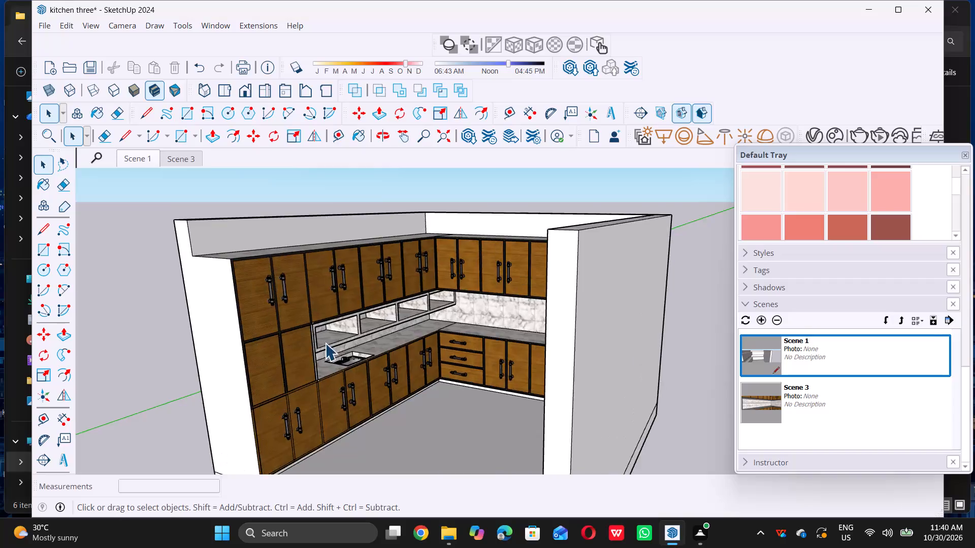
pyautogui.scroll(8, 325, 343)
pyautogui.moveTo(362, 357); pyautogui.dragTo(323, 392, button='middle')
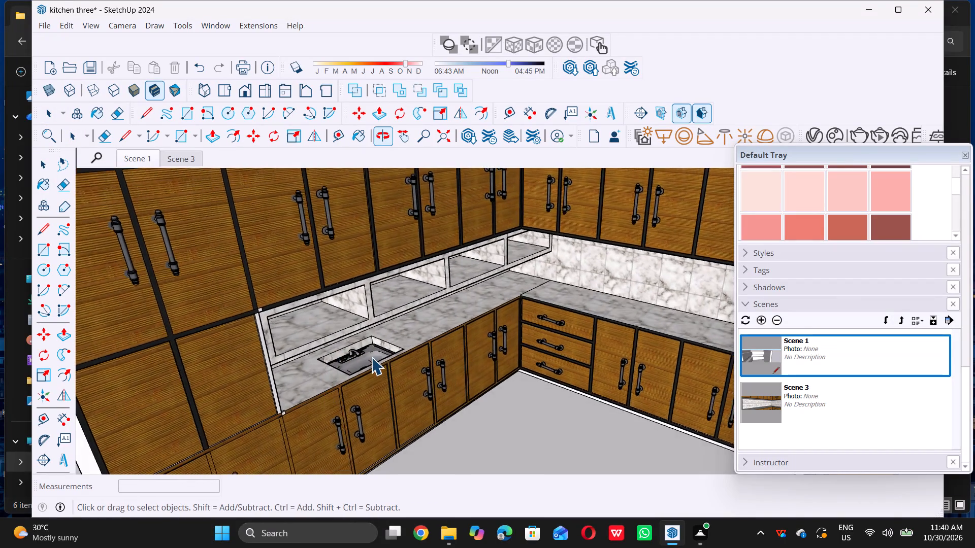
pyautogui.scroll(5, 381, 345)
pyautogui.scroll(16, 329, 357)
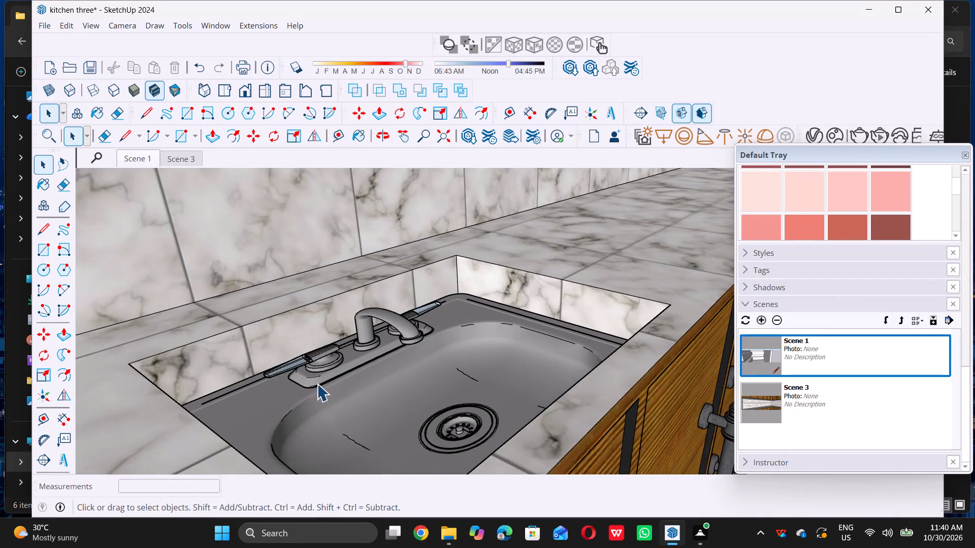
pyautogui.scroll(1, 317, 384)
pyautogui.doubleClick(317, 384)
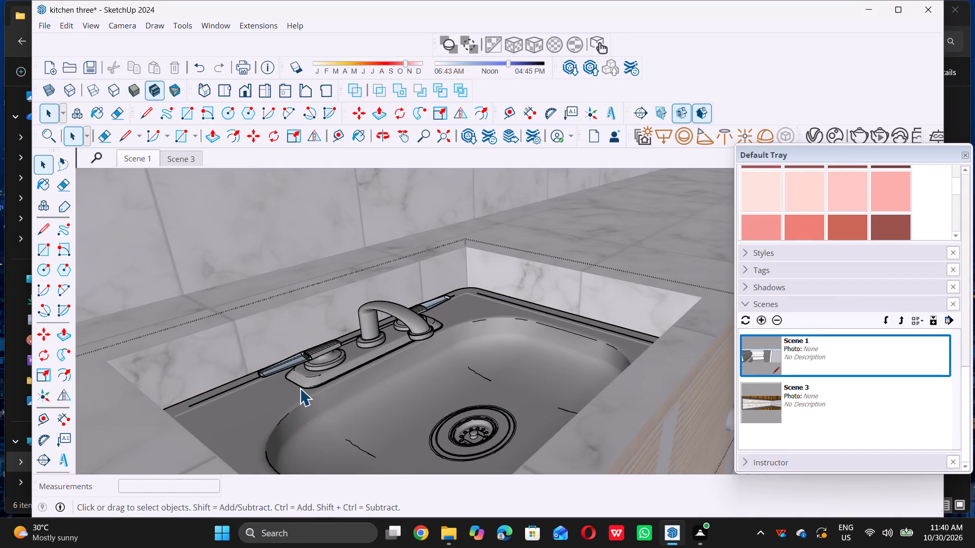
pyautogui.scroll(-17, 303, 388)
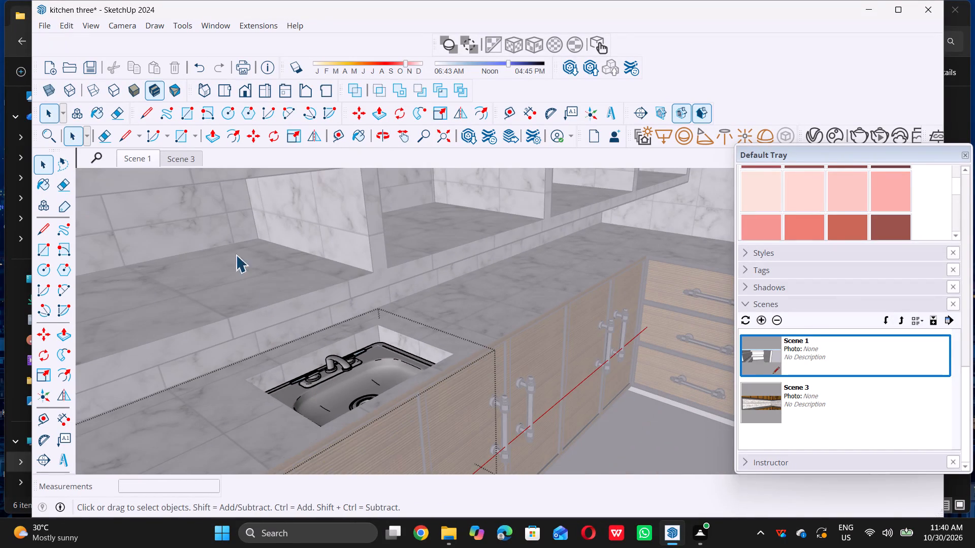
pyautogui.doubleClick(140, 156)
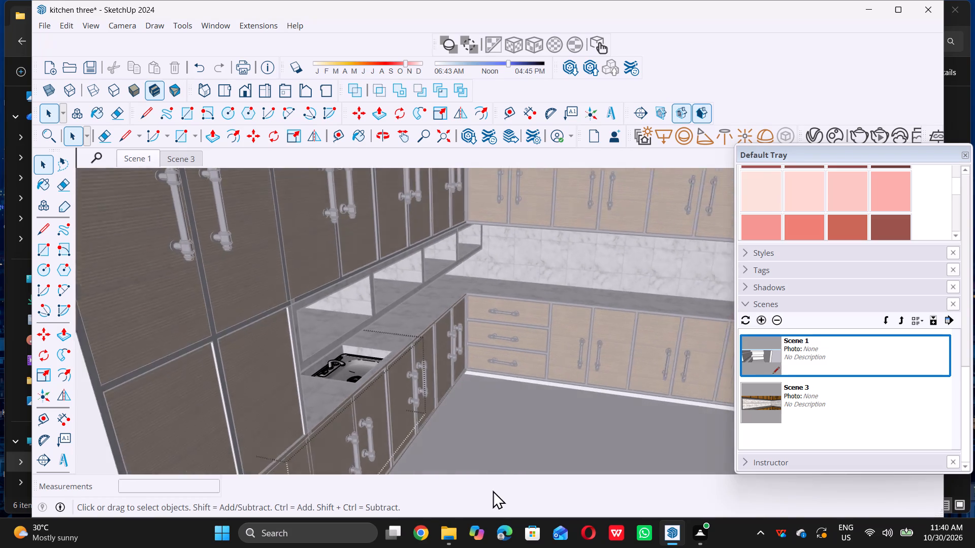
pyautogui.scroll(-6, 480, 407)
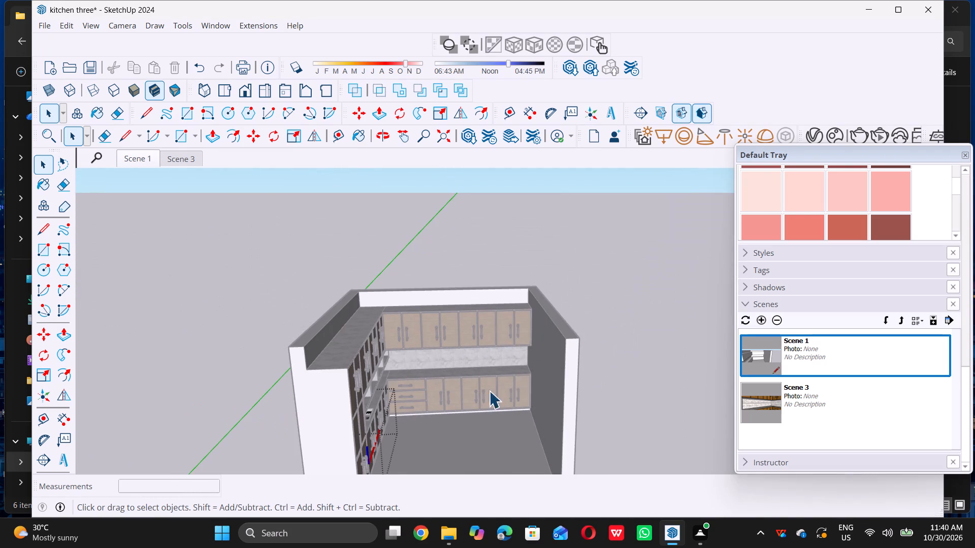
pyautogui.tripleClick(682, 302)
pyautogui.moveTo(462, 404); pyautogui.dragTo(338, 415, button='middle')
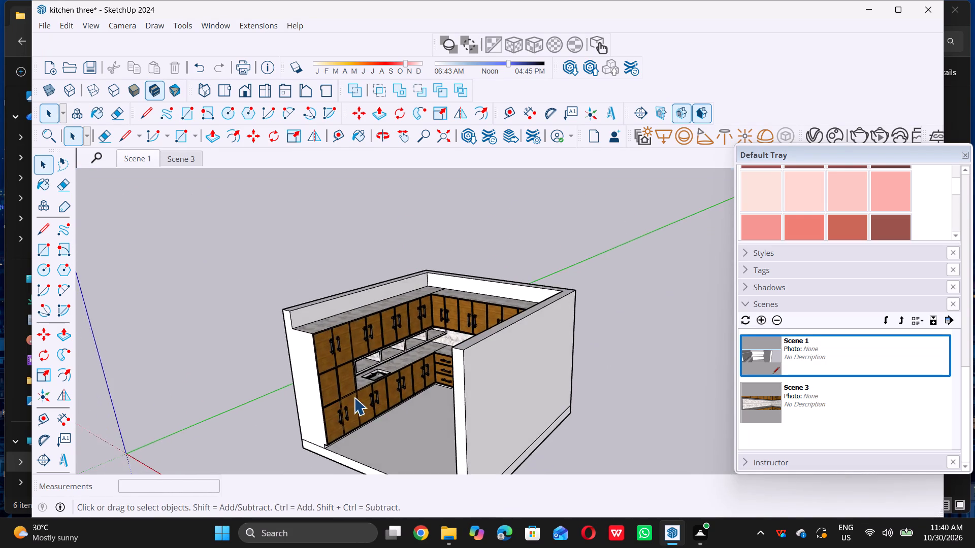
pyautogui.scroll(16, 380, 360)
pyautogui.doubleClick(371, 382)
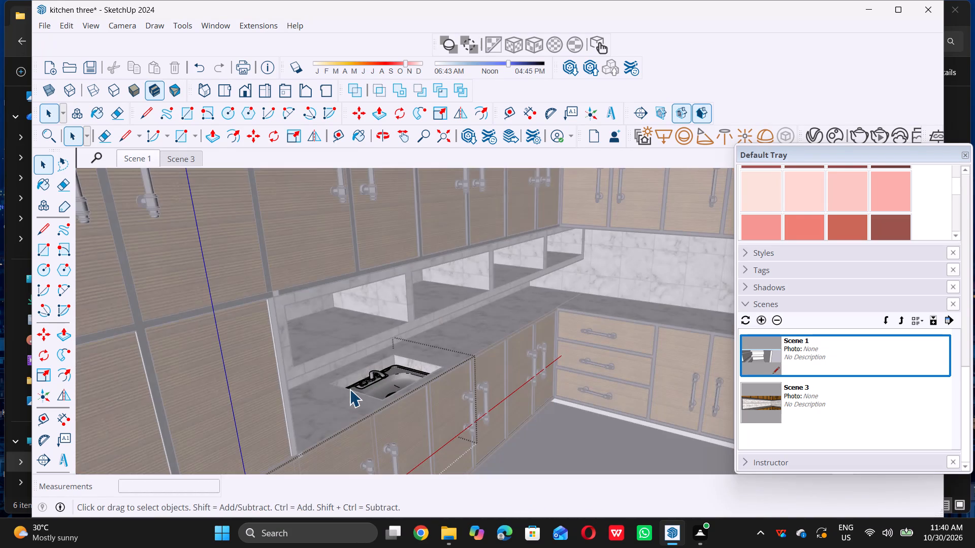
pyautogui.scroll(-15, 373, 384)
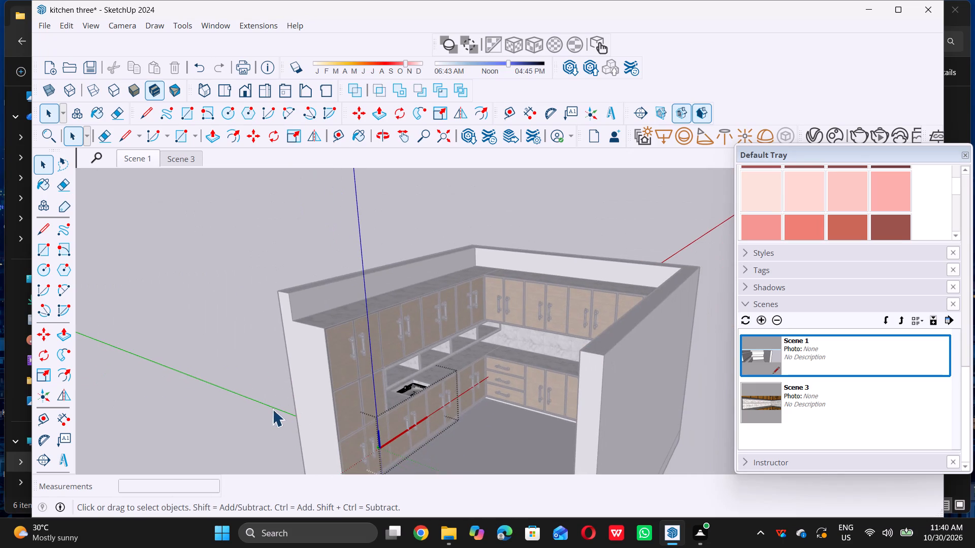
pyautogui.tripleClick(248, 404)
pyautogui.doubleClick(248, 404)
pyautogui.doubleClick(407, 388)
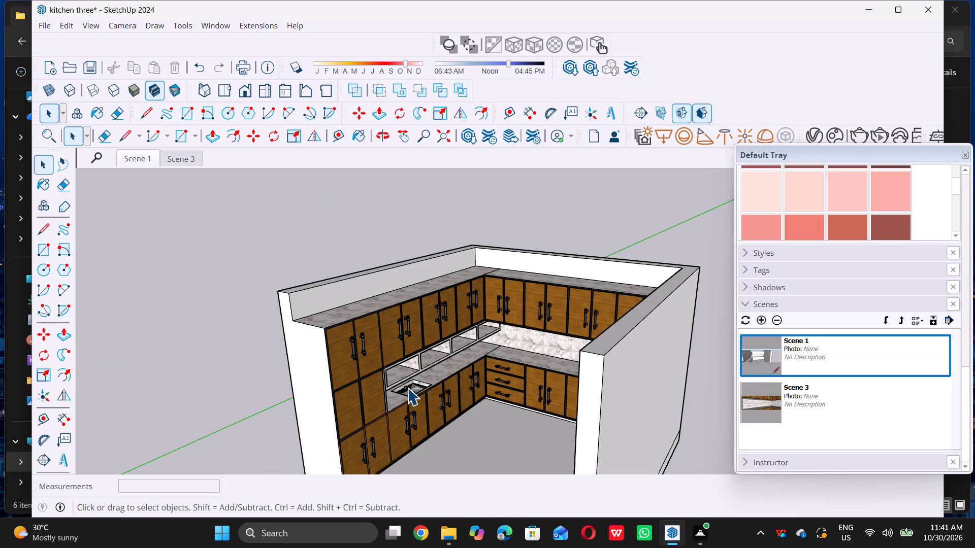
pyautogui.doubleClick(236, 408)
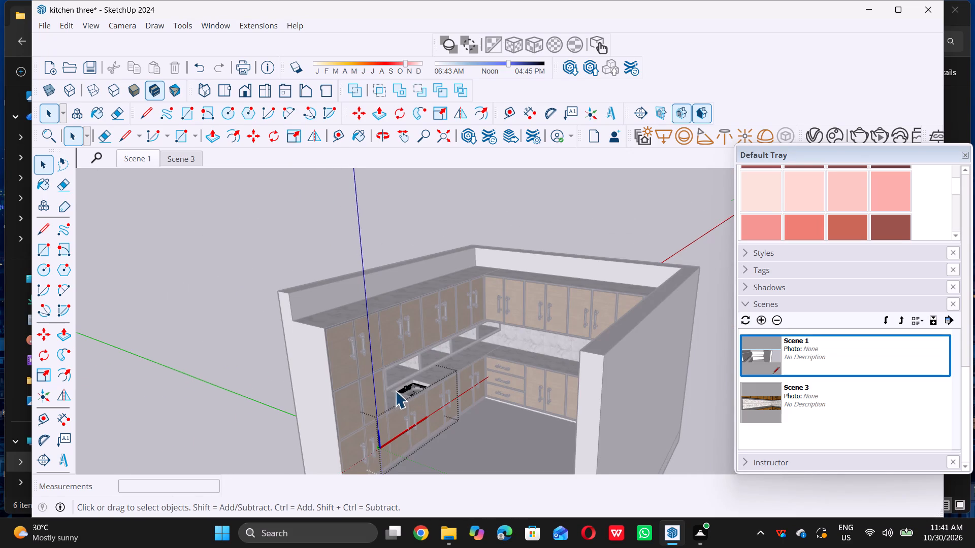
# Move the sink upward by about 3" from its back corner, toward the top of the countertop opening.
pyautogui.scroll(2, 406, 385)
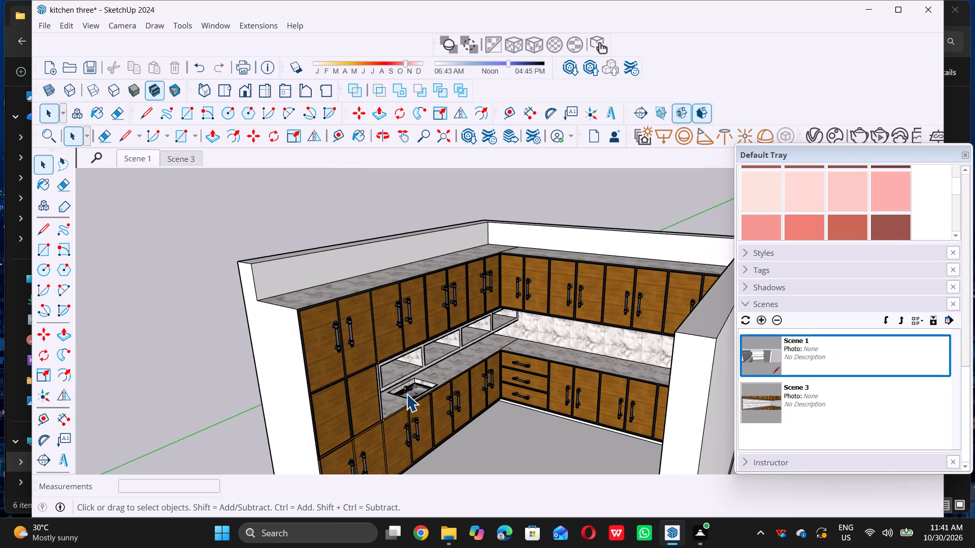
pyautogui.click(406, 394)
pyautogui.scroll(11, 398, 389)
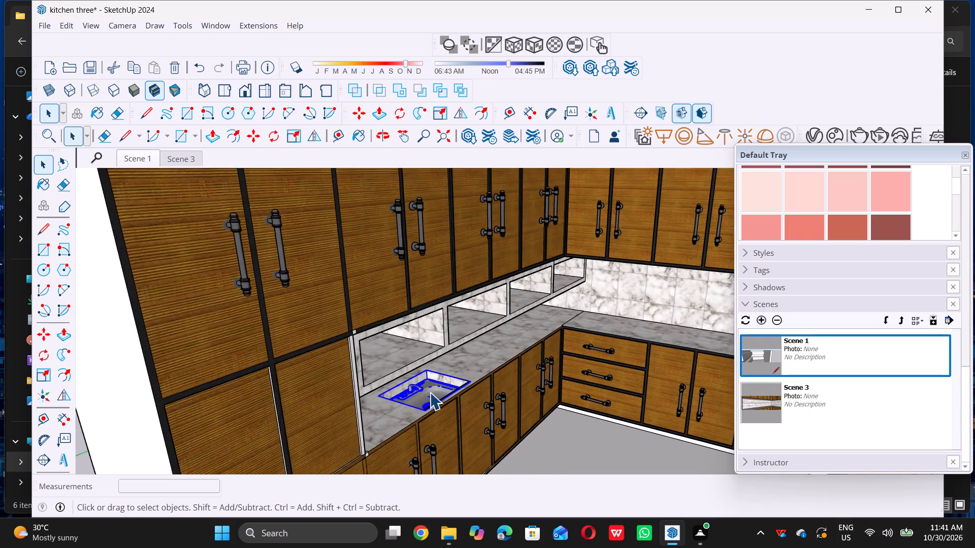
pyautogui.scroll(6, 430, 392)
pyautogui.moveTo(413, 393); pyautogui.dragTo(285, 426, button='middle')
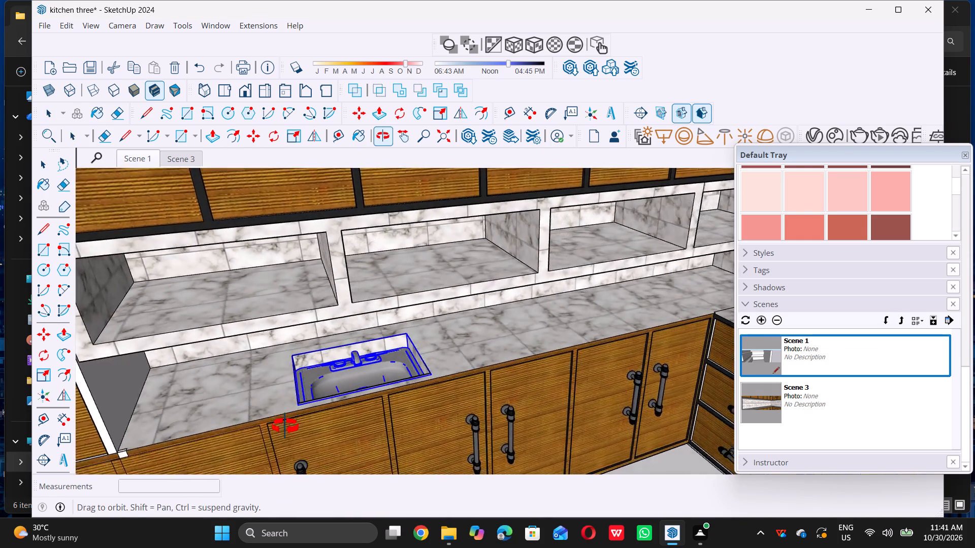
pyautogui.moveTo(285, 426); pyautogui.dragTo(265, 435, button='middle')
pyautogui.scroll(18, 316, 361)
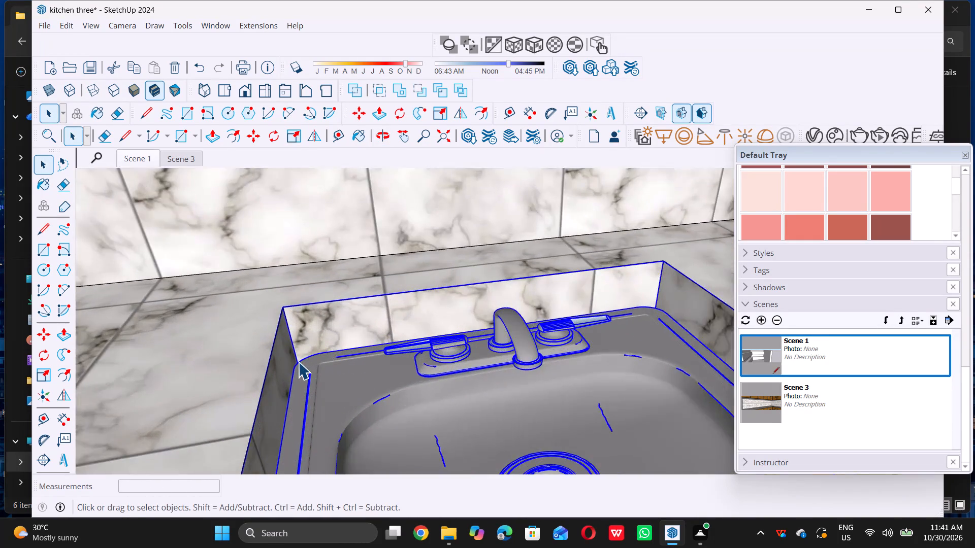
pyautogui.scroll(6, 298, 362)
pyautogui.press('m')
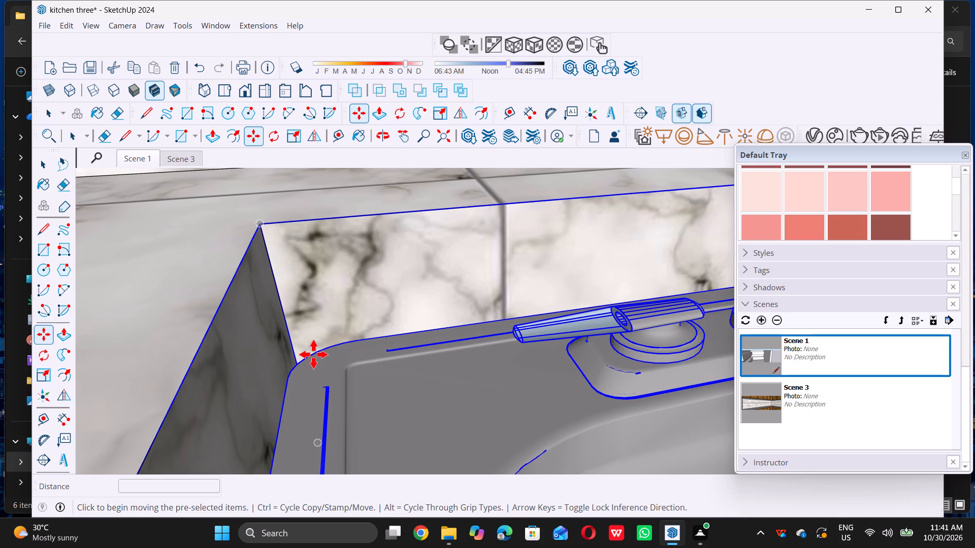
pyautogui.doubleClick(315, 351)
pyautogui.scroll(-4, 315, 351)
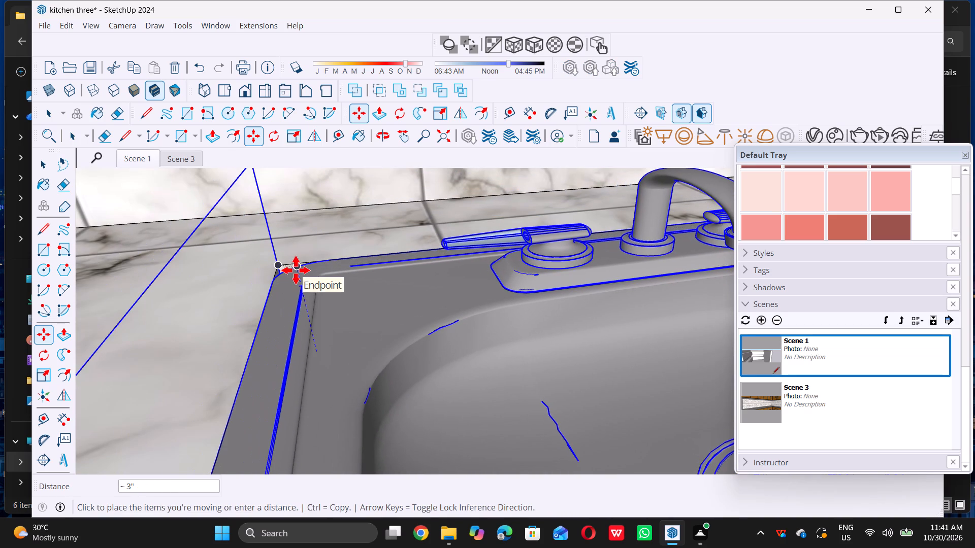
pyautogui.doubleClick(296, 270)
pyautogui.press('space')
# Scale the countertop sink taller along the blue axis by a factor of about 1.61.
pyautogui.scroll(-20, 369, 317)
pyautogui.scroll(-12, 369, 317)
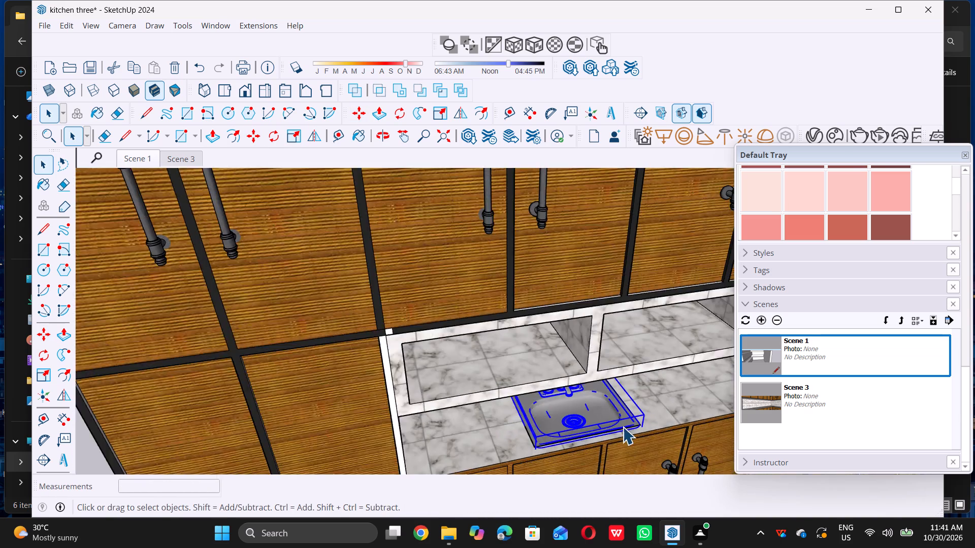
pyautogui.scroll(-11, 623, 427)
pyautogui.press('space')
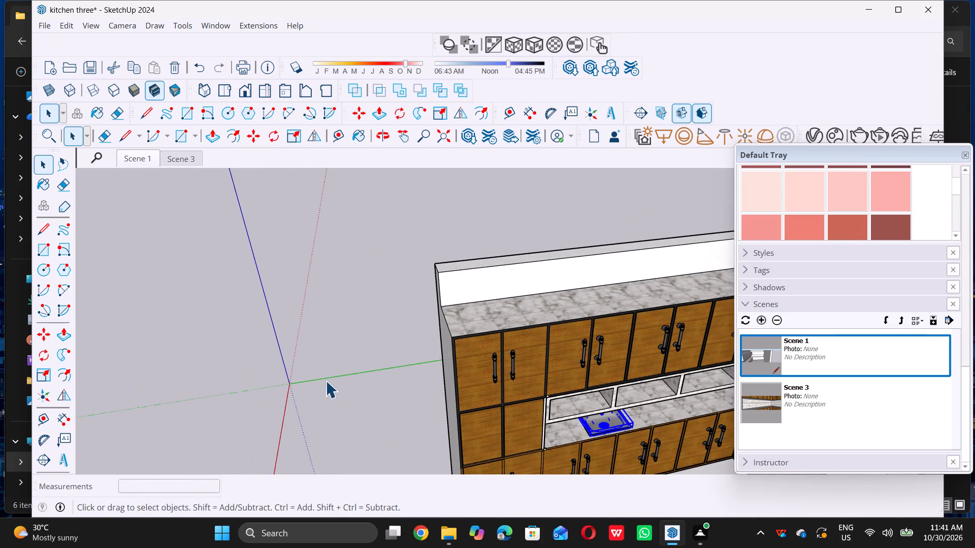
pyautogui.moveTo(586, 429); pyautogui.dragTo(545, 367, button='middle')
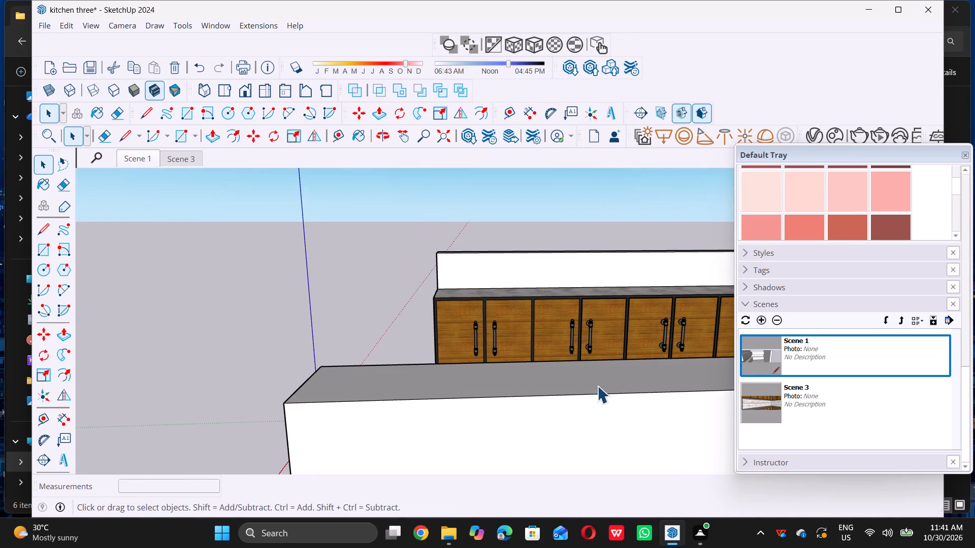
pyautogui.moveTo(591, 374); pyautogui.dragTo(707, 408, button='middle')
pyautogui.scroll(6, 299, 392)
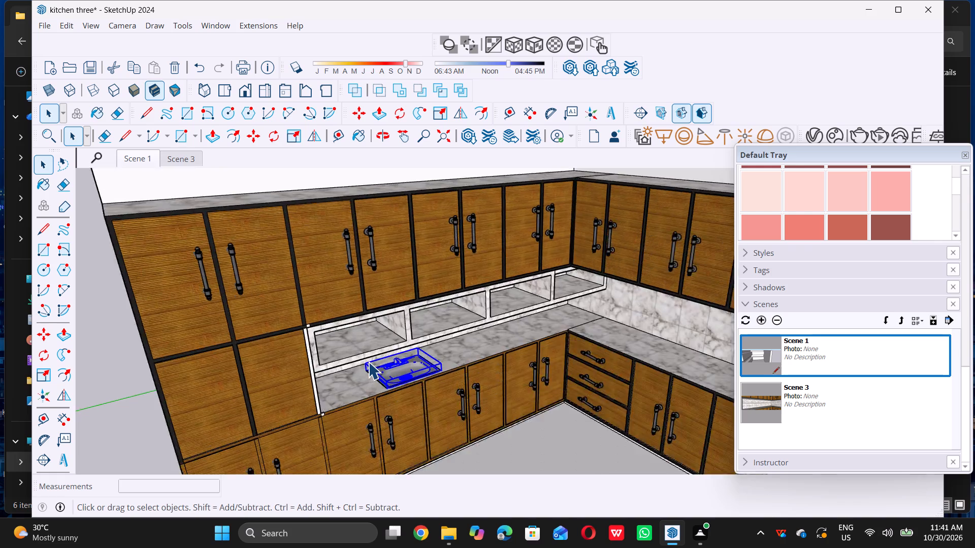
pyautogui.scroll(4, 387, 354)
pyautogui.moveTo(441, 349); pyautogui.dragTo(441, 332, button='middle')
pyautogui.scroll(5, 433, 346)
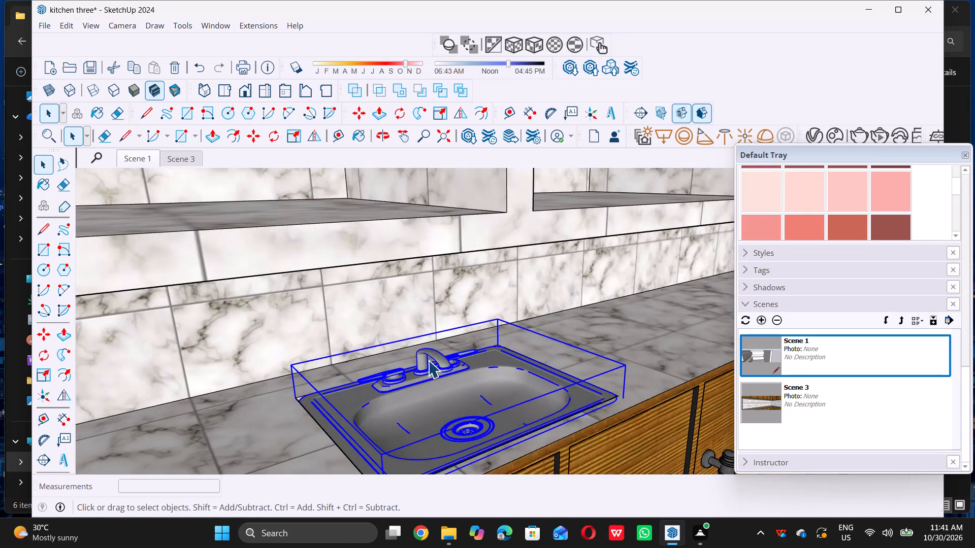
pyautogui.moveTo(427, 353); pyautogui.dragTo(432, 338, button='middle')
pyautogui.scroll(4, 431, 342)
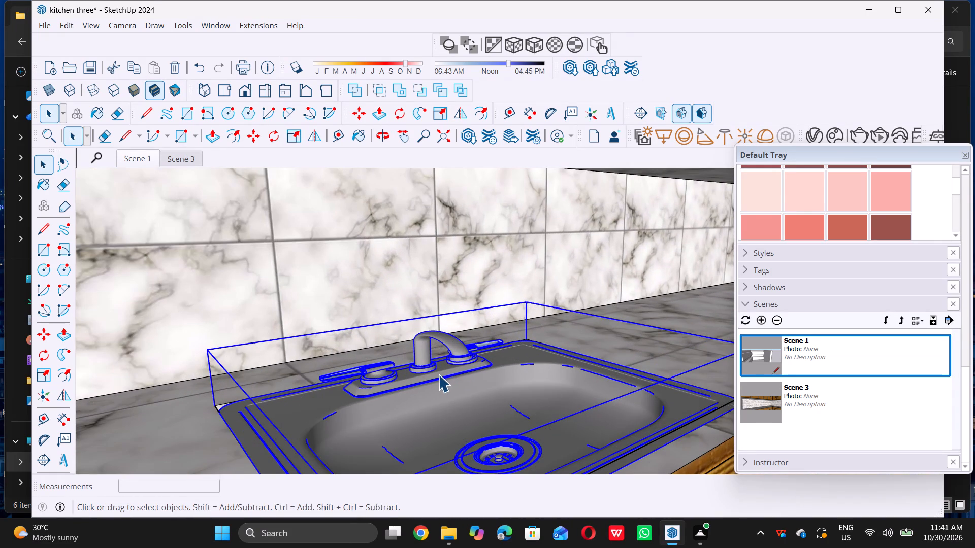
pyautogui.press('s')
pyautogui.doubleClick(480, 352)
pyautogui.click(480, 345)
pyautogui.moveTo(480, 342); pyautogui.dragTo(482, 334)
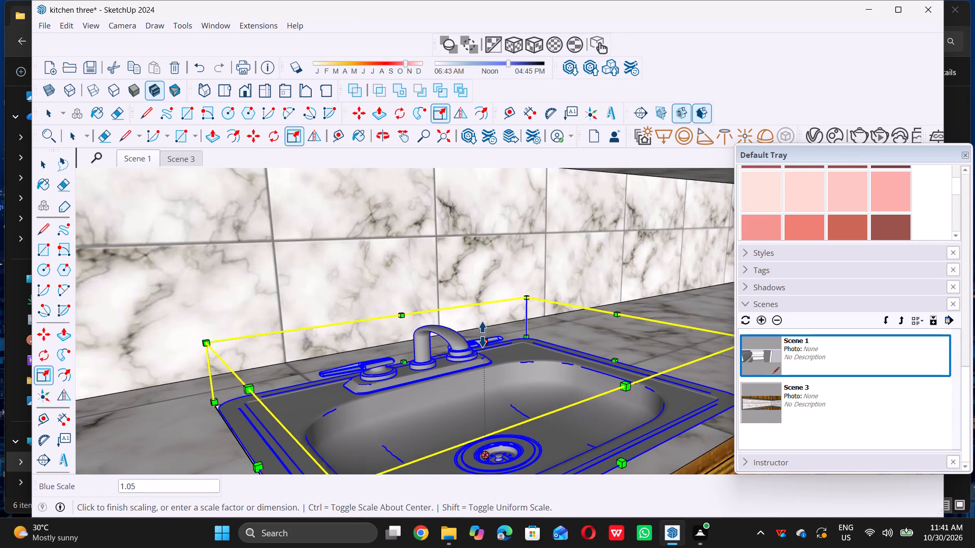
pyautogui.moveTo(482, 334); pyautogui.dragTo(487, 321)
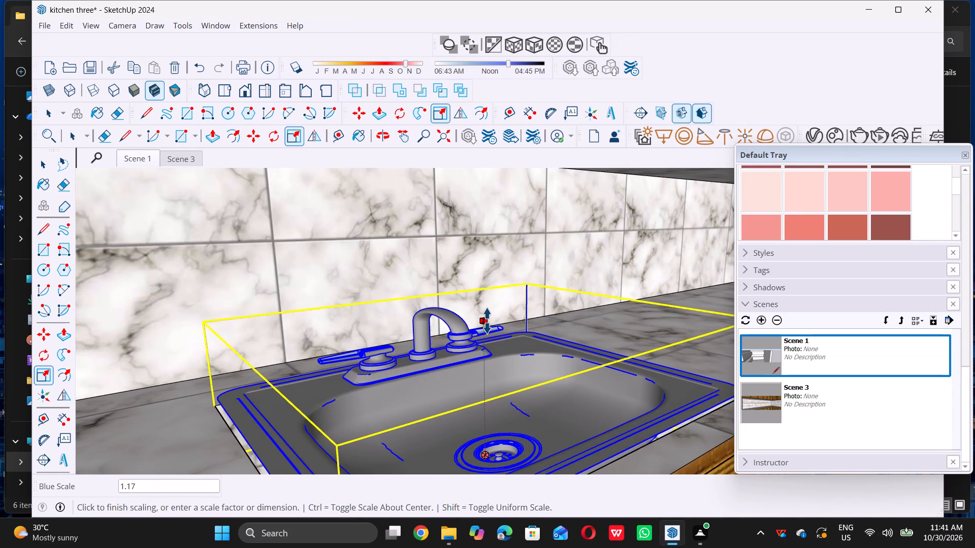
pyautogui.moveTo(487, 321); pyautogui.dragTo(494, 284)
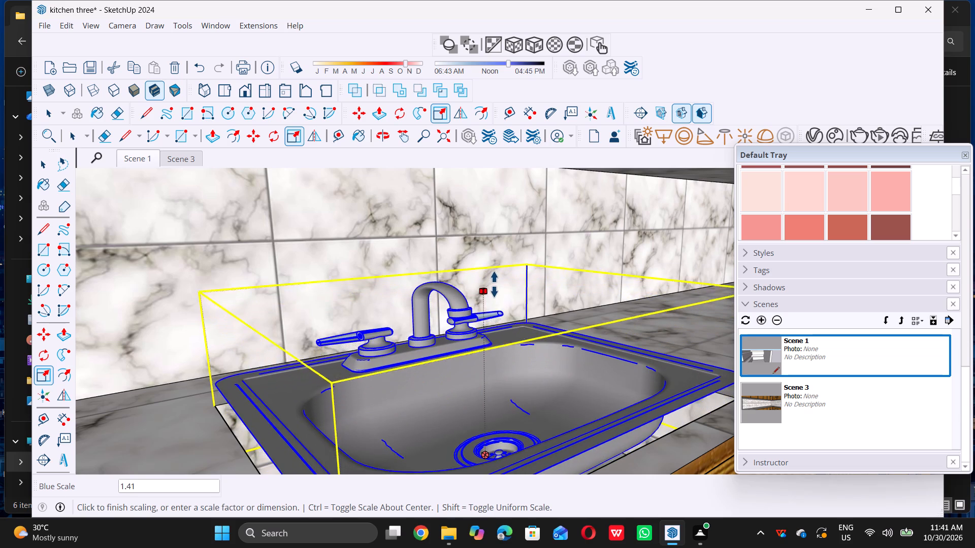
pyautogui.moveTo(494, 284); pyautogui.dragTo(497, 266)
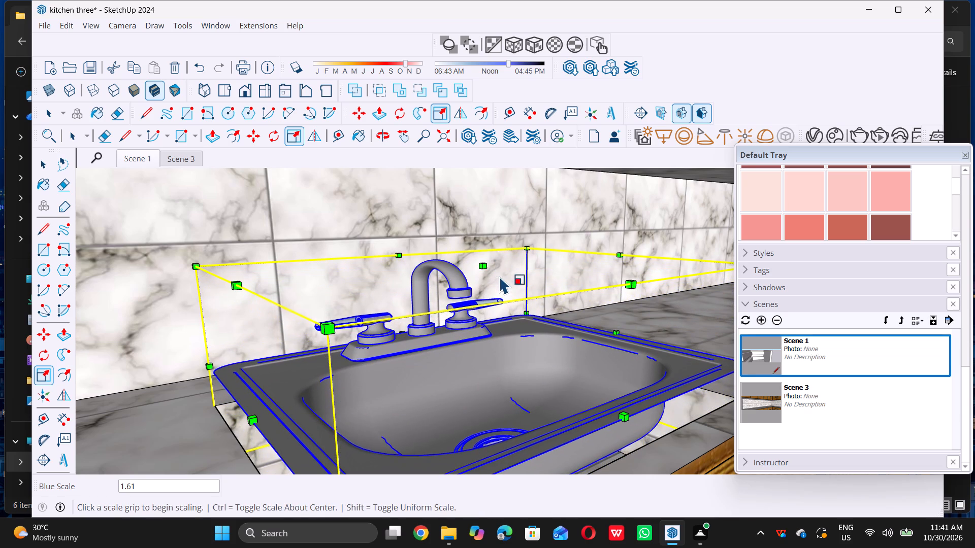
pyautogui.press('space')
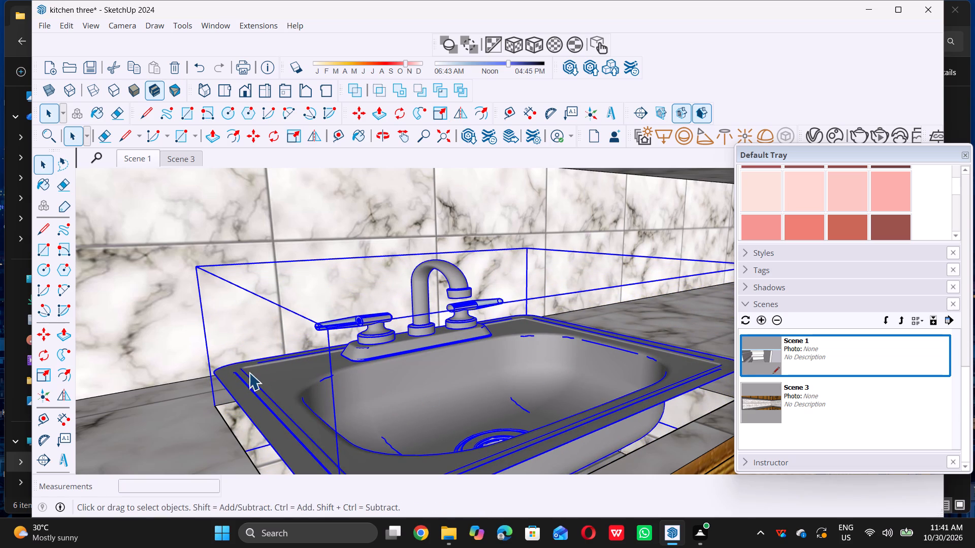
# Move the stretched sink down from its back corner so its rim sits at countertop level.
pyautogui.press('m')
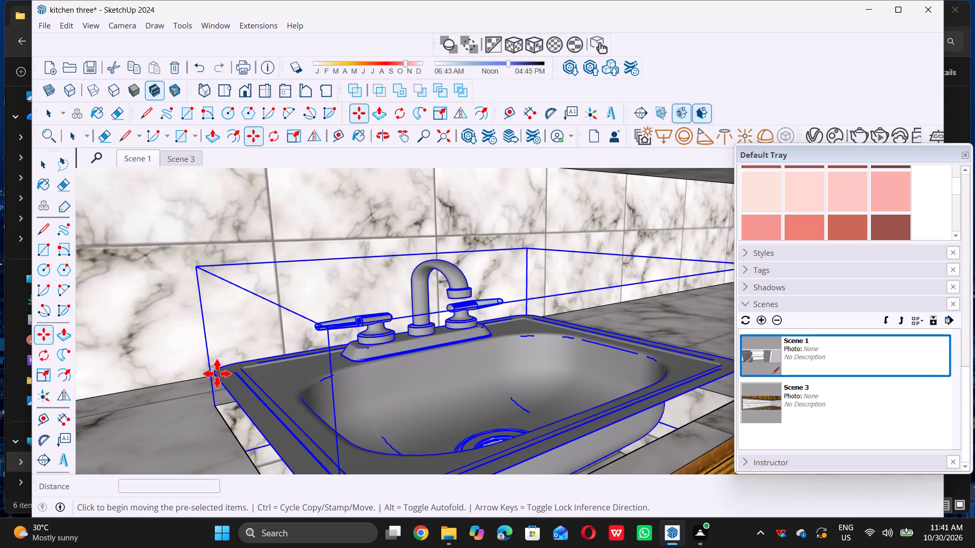
pyautogui.doubleClick(214, 374)
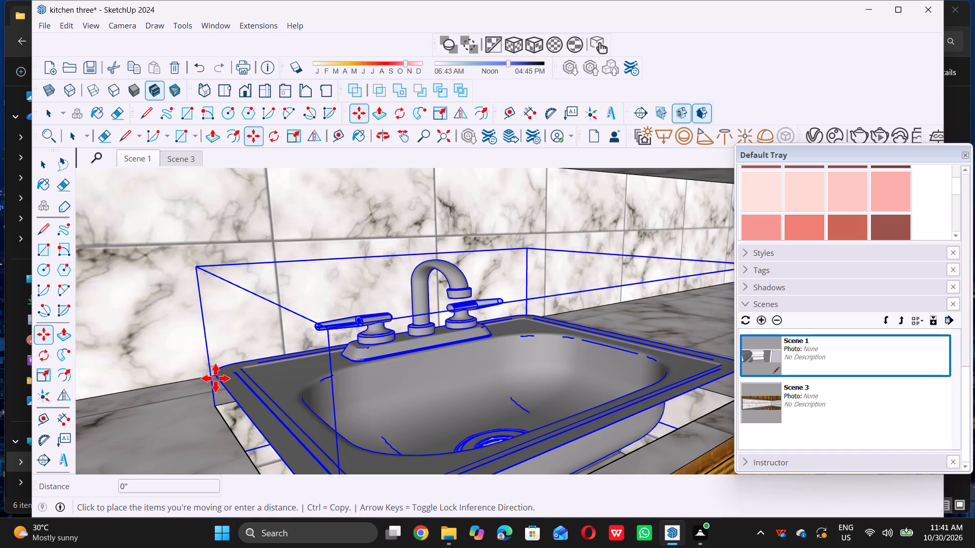
pyautogui.tripleClick(213, 410)
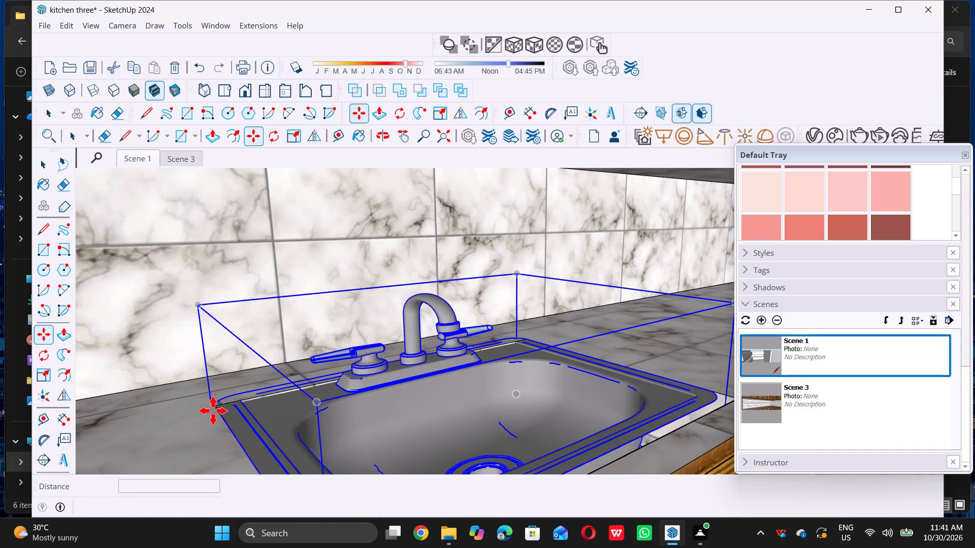
pyautogui.press('space')
# Shift the sink sideways by about 1" to line its rim up with the countertop opening.
pyautogui.scroll(-10, 213, 410)
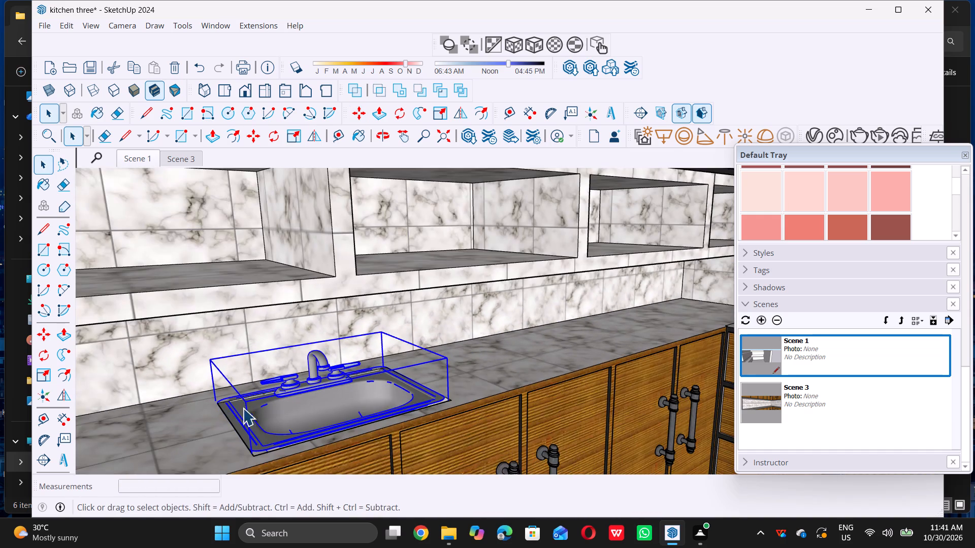
pyautogui.moveTo(243, 409); pyautogui.dragTo(335, 434, button='middle')
pyautogui.scroll(-12, 338, 409)
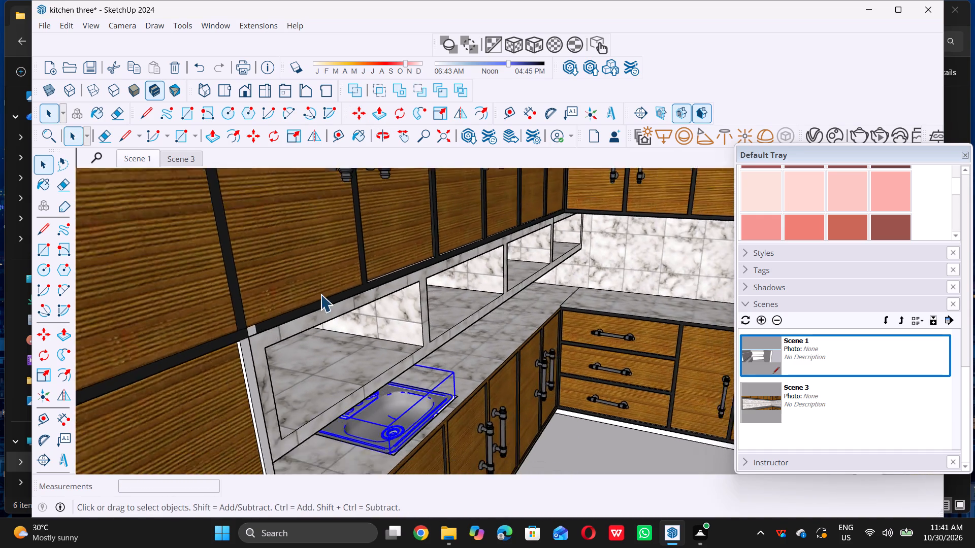
pyautogui.scroll(6, 374, 373)
pyautogui.scroll(5, 307, 438)
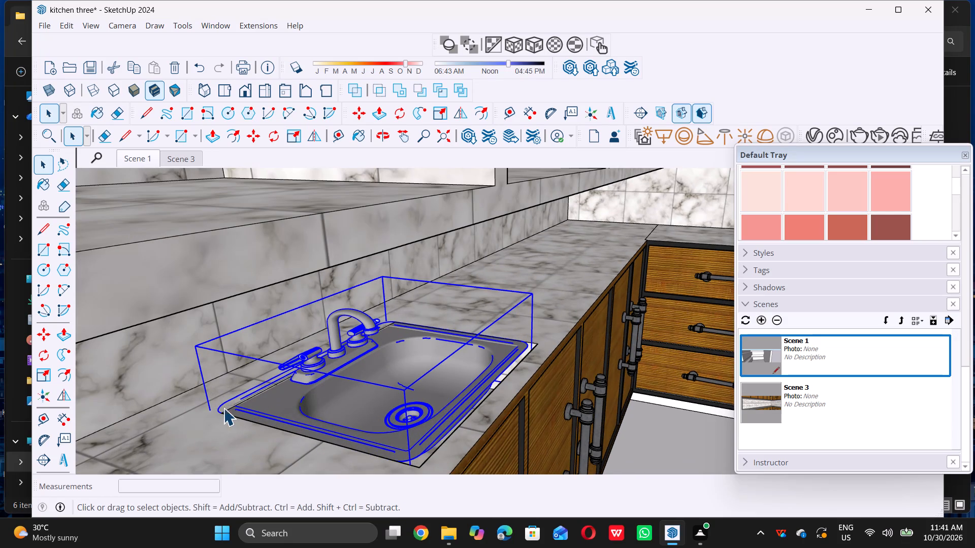
pyautogui.press('m')
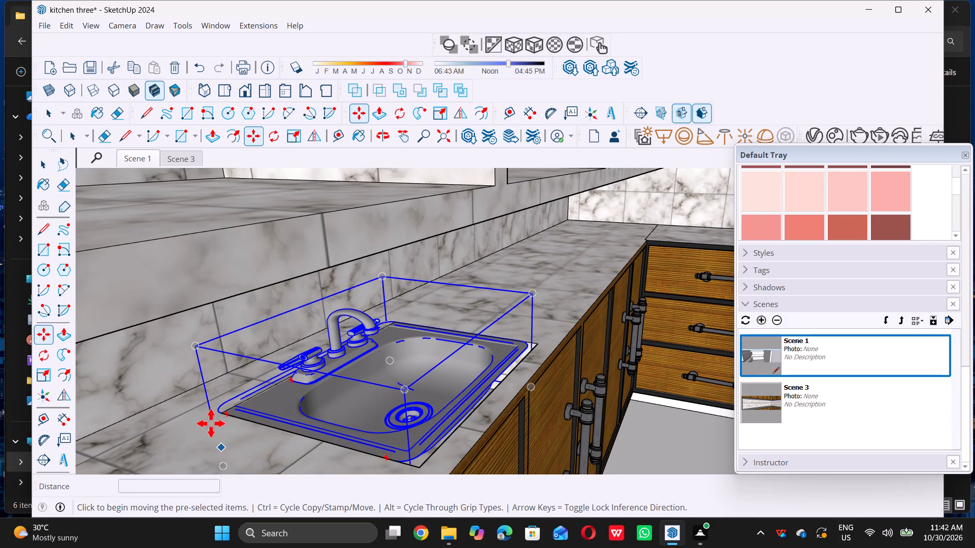
pyautogui.doubleClick(196, 345)
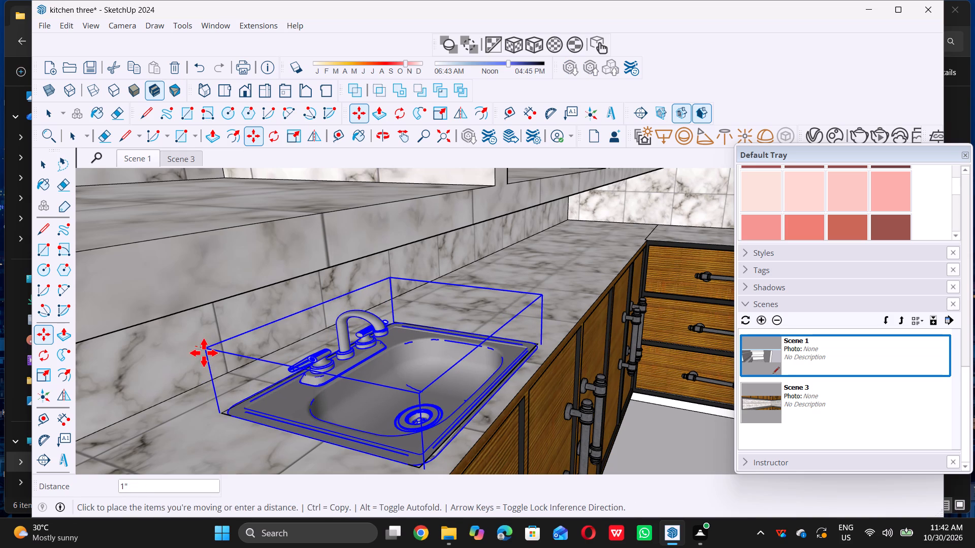
pyautogui.doubleClick(204, 353)
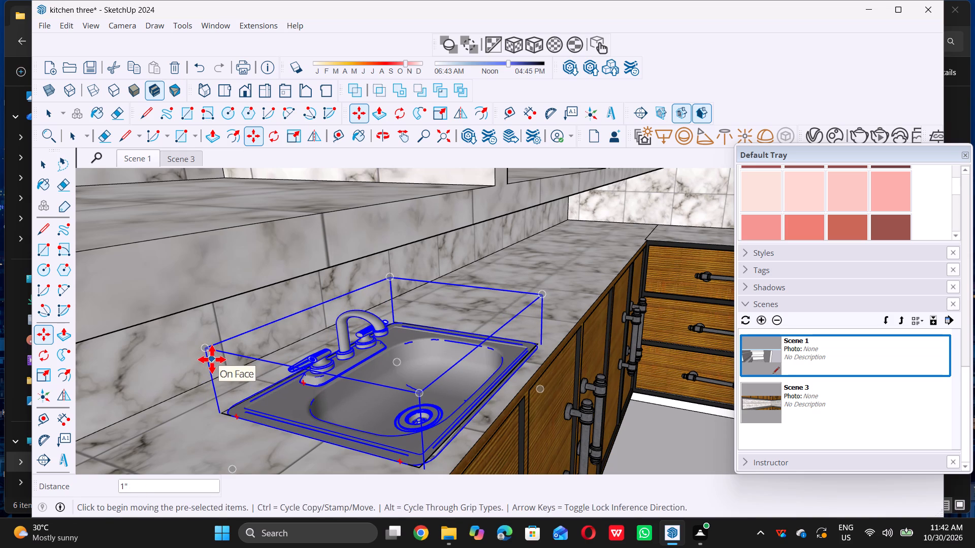
pyautogui.press('space')
# Deselect the sink and examine its fit in the countertop up close and from across the kitchen.
pyautogui.scroll(-20, 271, 383)
pyautogui.scroll(-5, 271, 383)
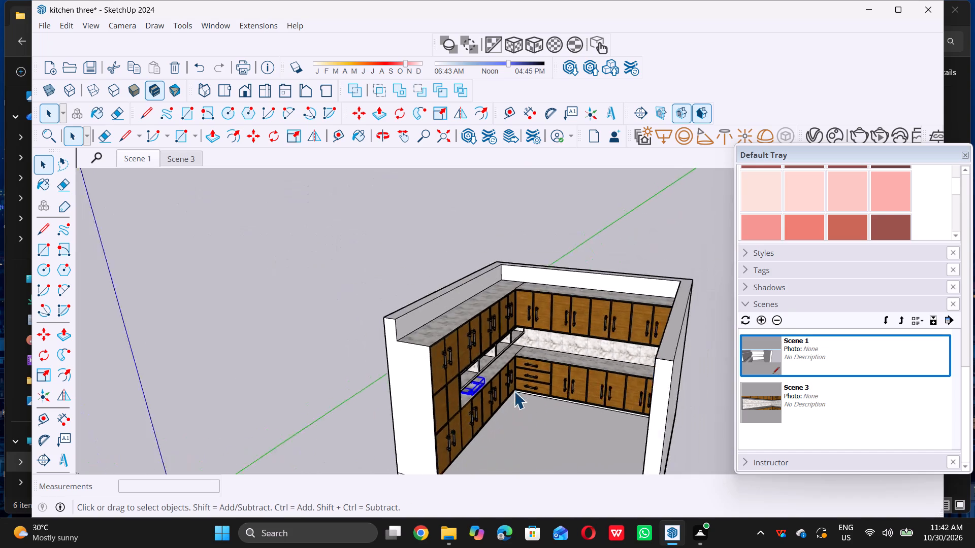
pyautogui.tripleClick(281, 362)
pyautogui.moveTo(497, 403); pyautogui.dragTo(440, 409, button='middle')
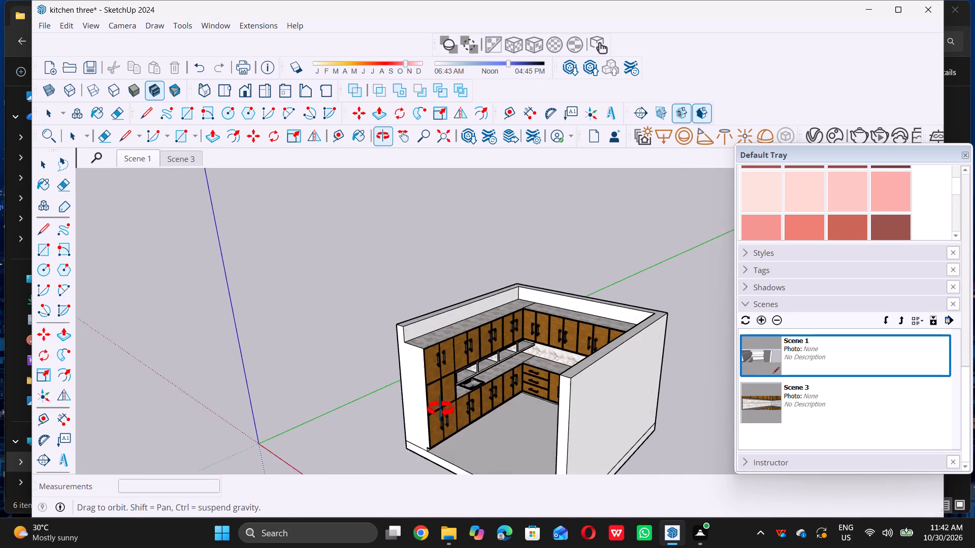
pyautogui.moveTo(440, 409); pyautogui.dragTo(408, 424, button='middle')
pyautogui.scroll(20, 484, 360)
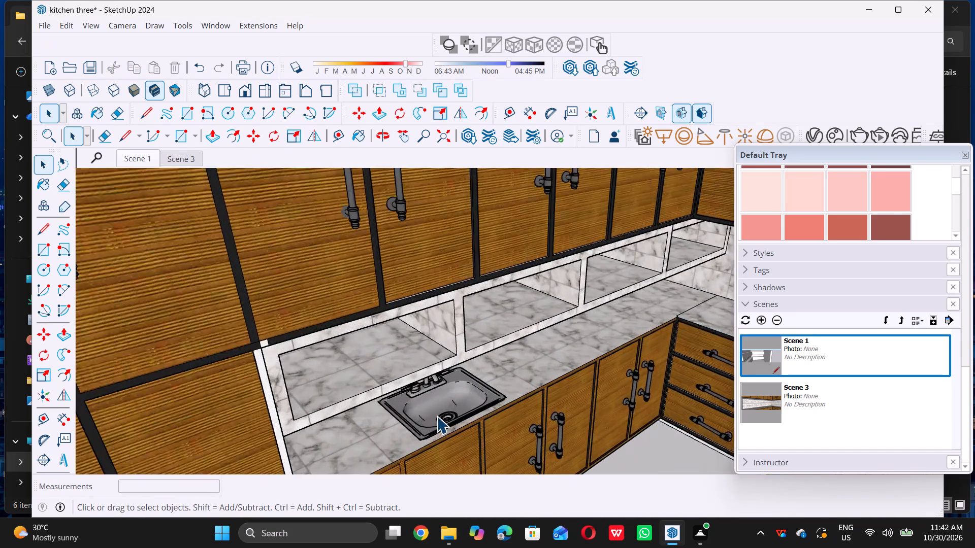
pyautogui.scroll(10, 437, 416)
pyautogui.scroll(-7, 437, 409)
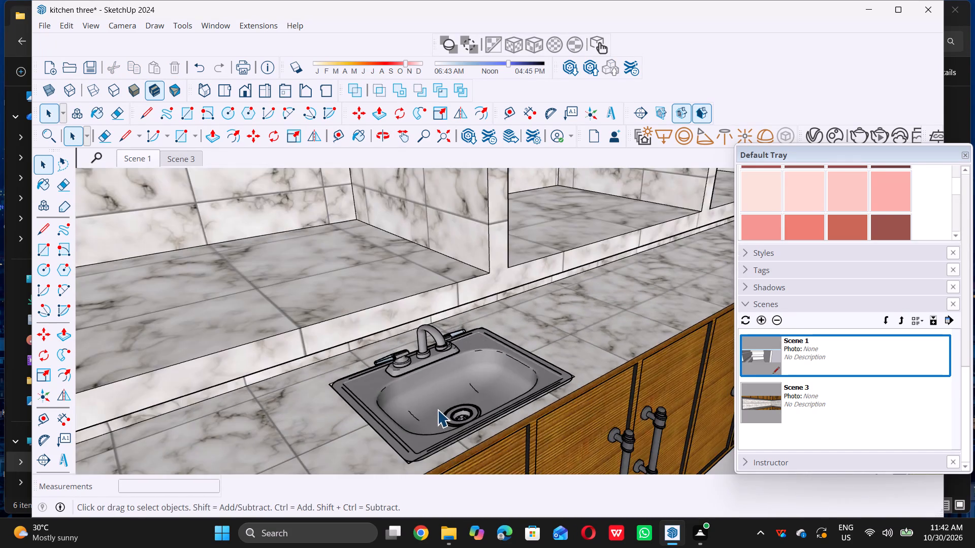
pyautogui.scroll(-15, 437, 409)
pyautogui.scroll(-10, 447, 405)
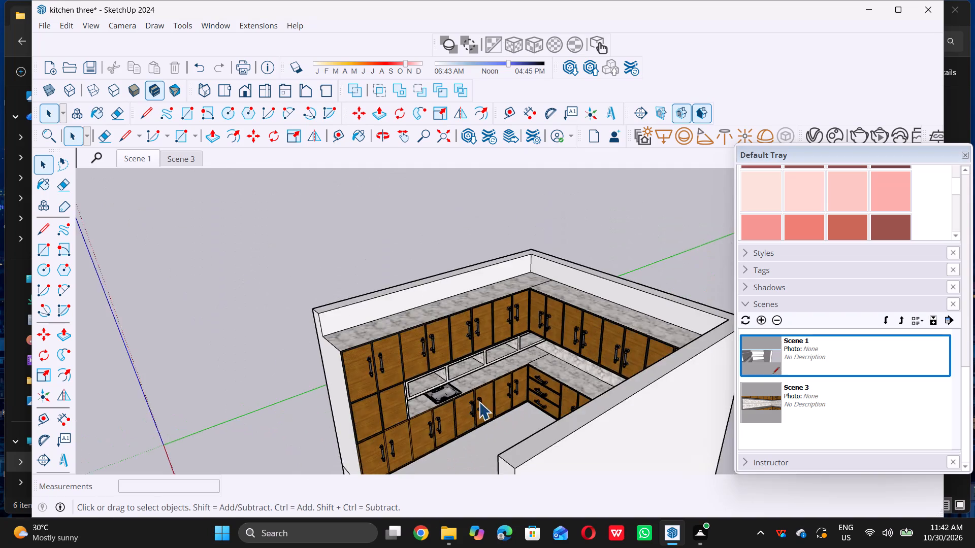
pyautogui.moveTo(474, 396); pyautogui.dragTo(458, 339, button='middle')
pyautogui.scroll(16, 435, 377)
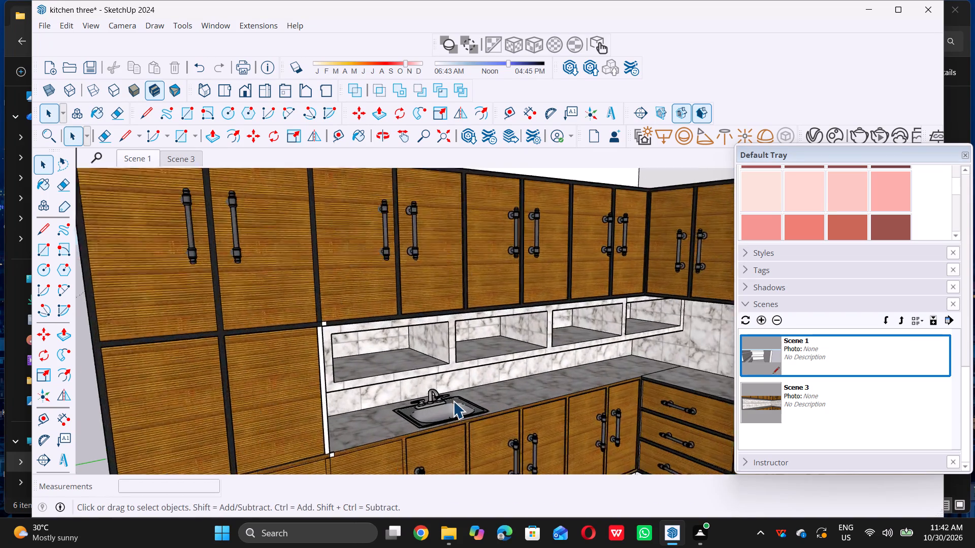
pyautogui.scroll(-10, 450, 398)
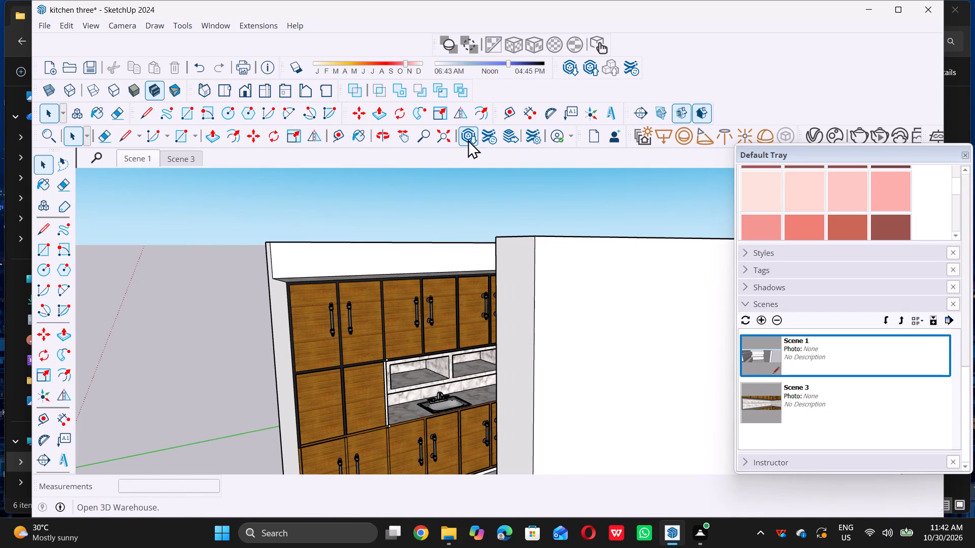
# Search 3D Warehouse for "kichen material" and browse the model results.
pyautogui.tripleClick(468, 140)
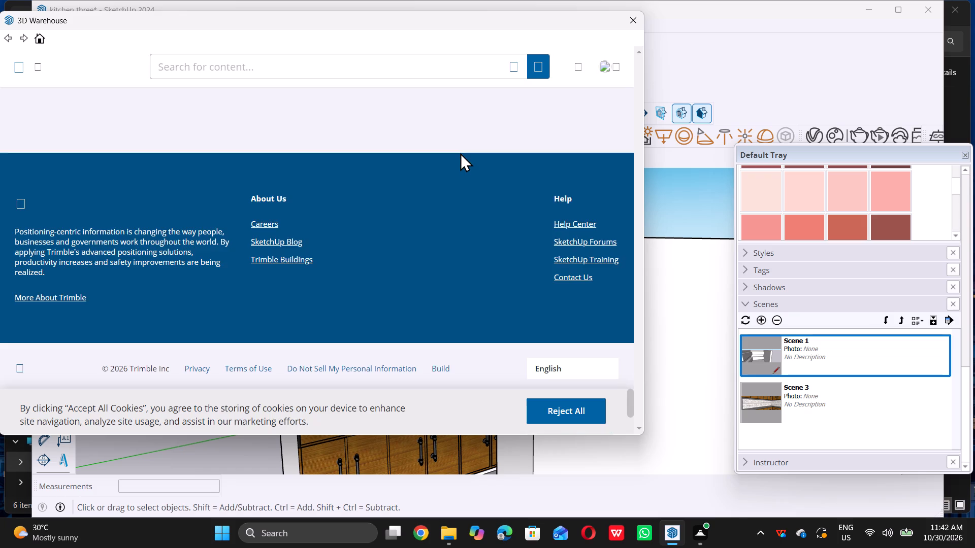
pyautogui.doubleClick(320, 68)
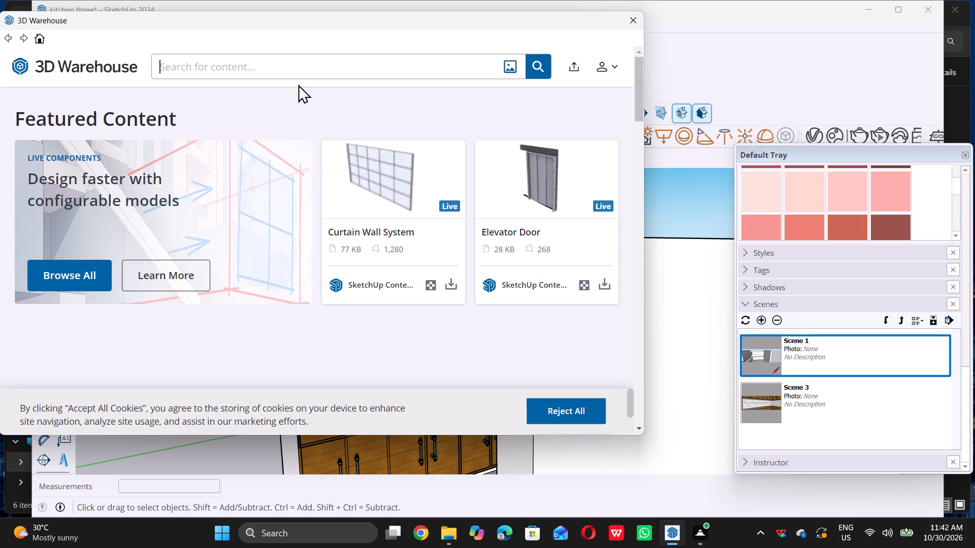
pyautogui.write('ki')
pyautogui.press('c')
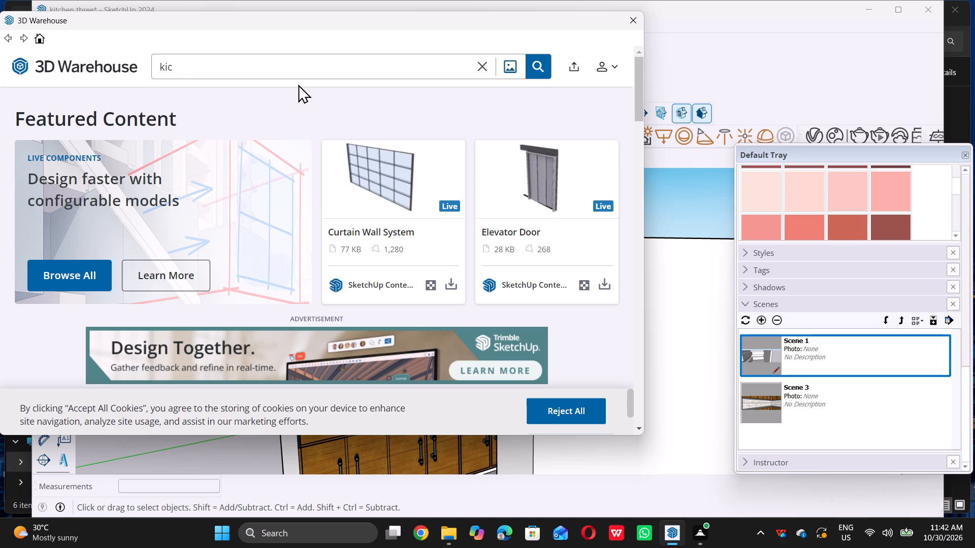
pyautogui.write('hen')
pyautogui.press('space')
pyautogui.write('ma')
pyautogui.write('terial')
pyautogui.press('Return')
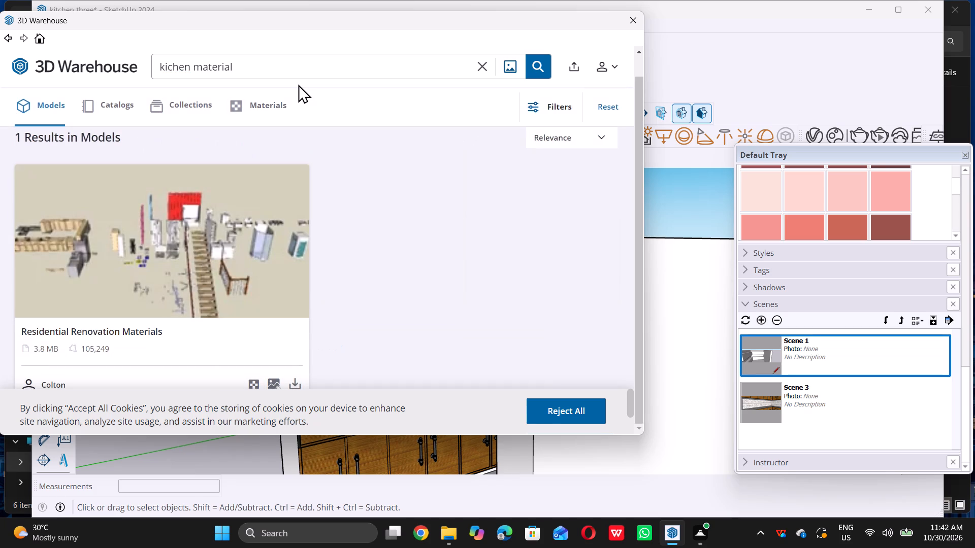
pyautogui.scroll(-11, 415, 216)
pyautogui.scroll(-5, 395, 251)
# Search 3D Warehouse for "kichen" and browse the model results for usable kitchen items.
pyautogui.doubleClick(261, 67)
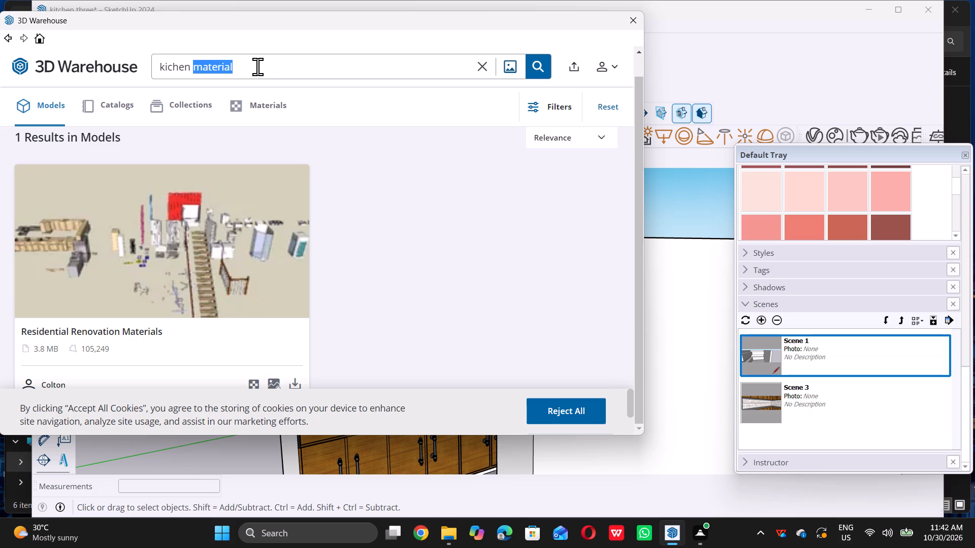
pyautogui.press('BackSpace')
pyautogui.press('Return')
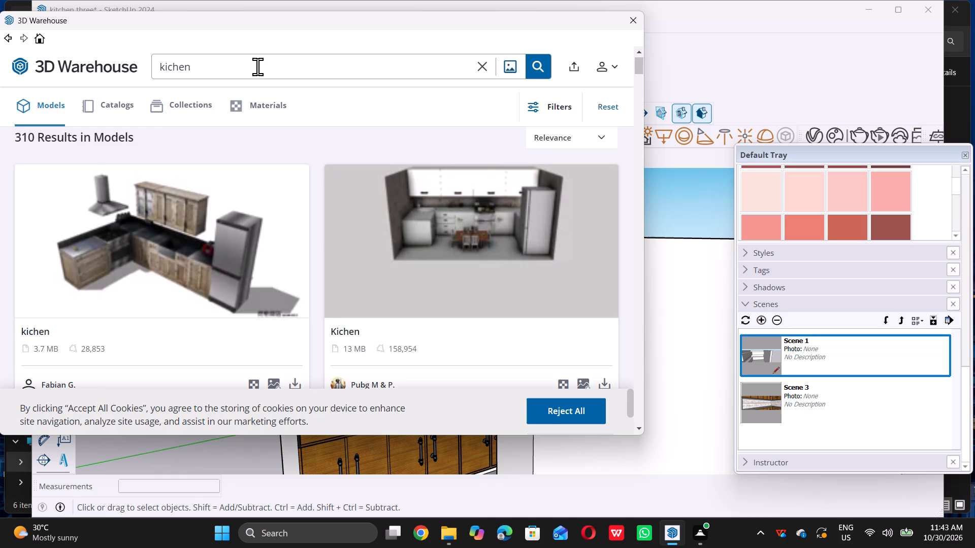
pyautogui.scroll(-6, 351, 303)
pyautogui.scroll(-5, 389, 332)
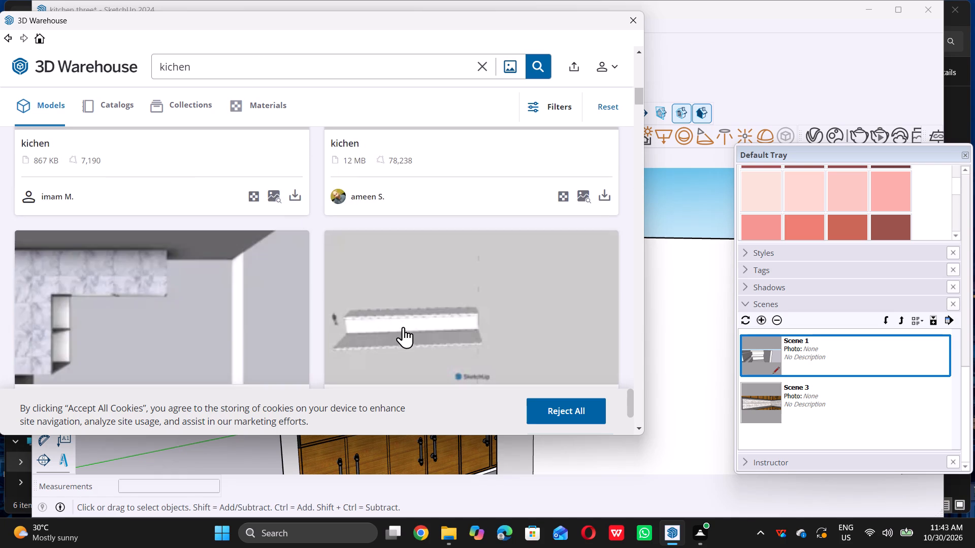
pyautogui.scroll(-11, 408, 324)
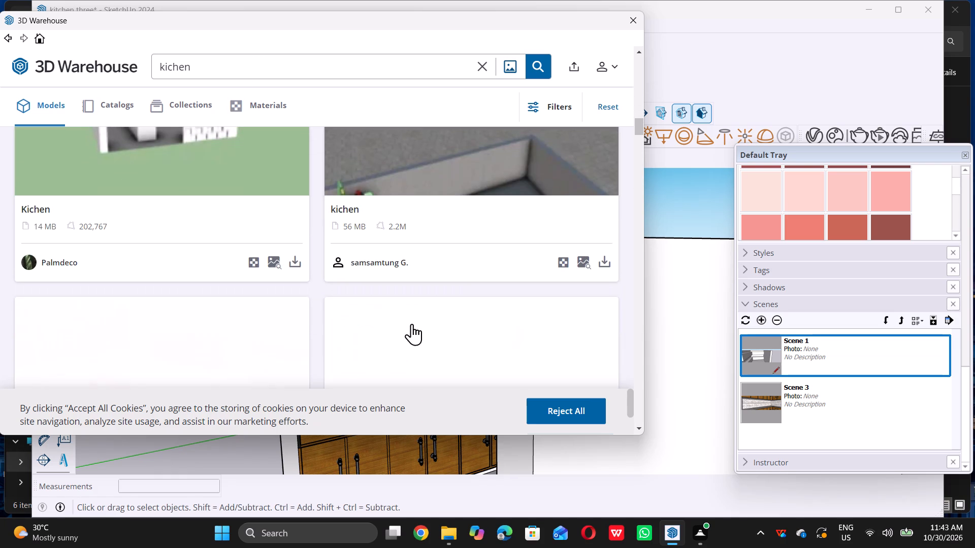
pyautogui.scroll(-16, 412, 324)
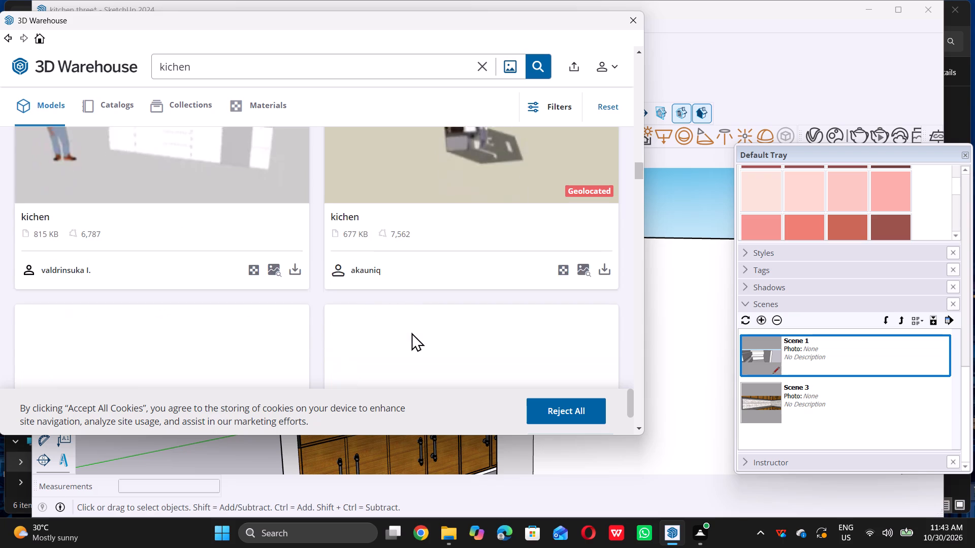
pyautogui.scroll(-6, 411, 332)
pyautogui.scroll(4, 411, 332)
pyautogui.scroll(-4, 411, 333)
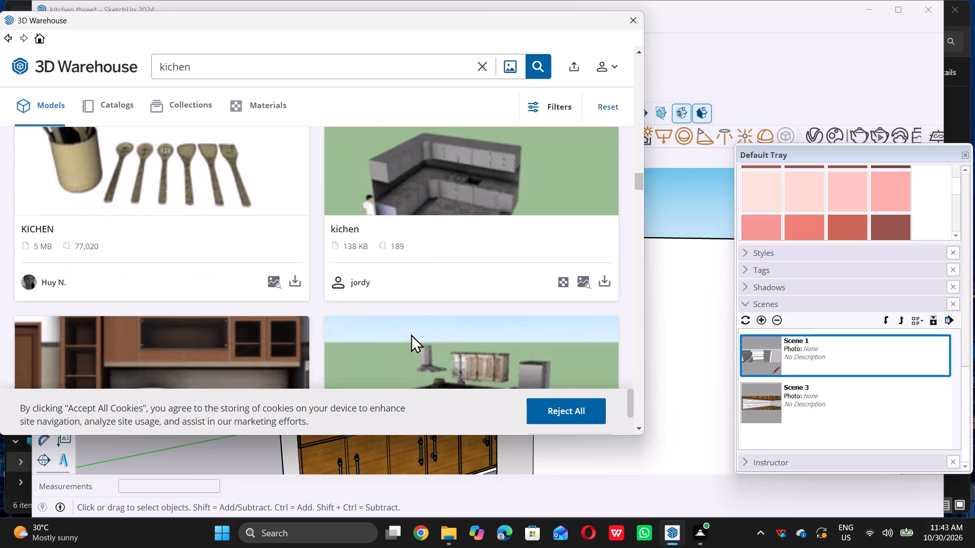
pyautogui.scroll(-7, 411, 334)
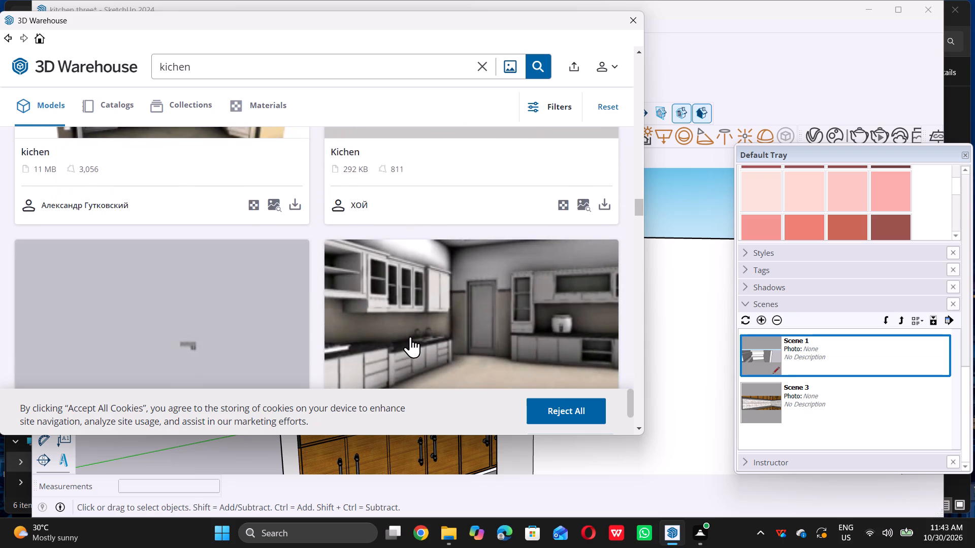
pyautogui.scroll(-14, 410, 336)
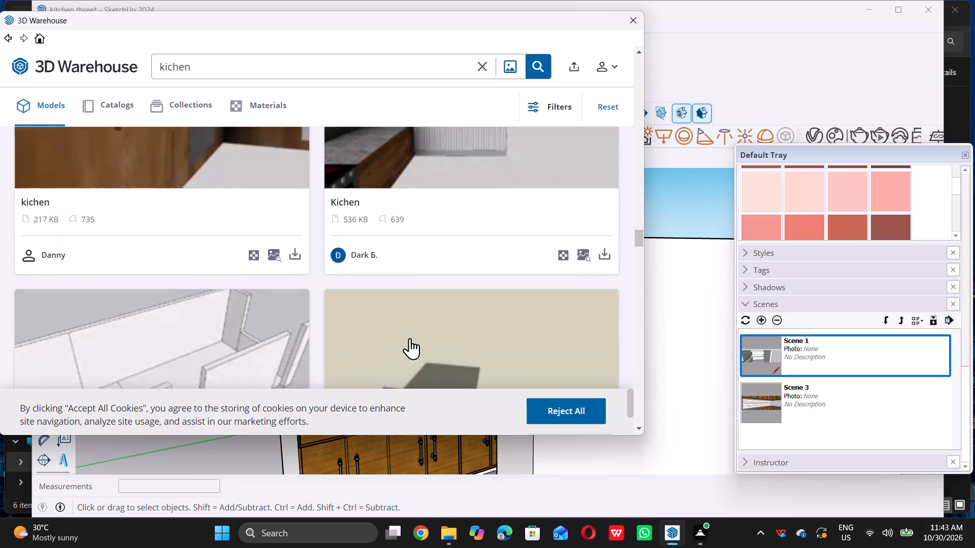
pyautogui.scroll(-11, 410, 338)
pyautogui.scroll(1, 410, 338)
pyautogui.scroll(-3, 410, 338)
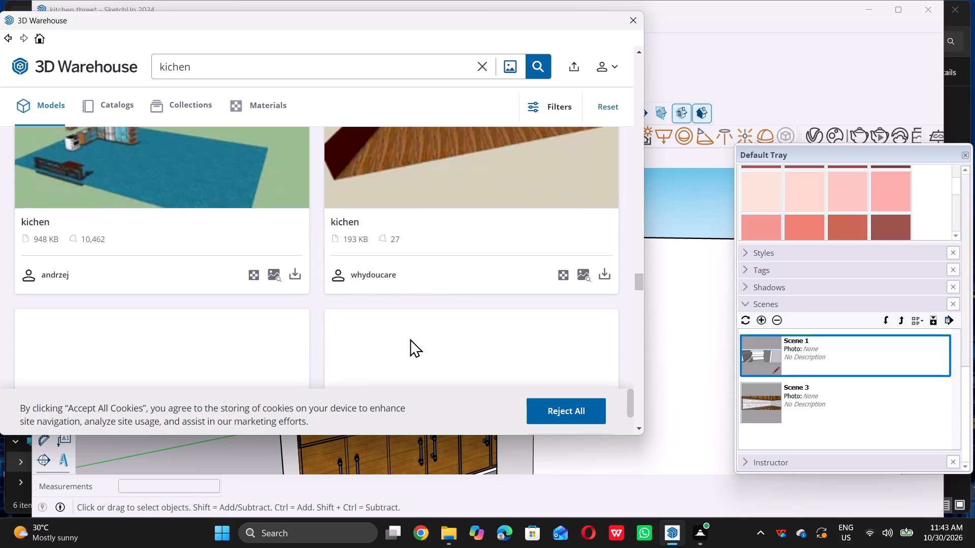
pyautogui.scroll(-5, 410, 338)
pyautogui.scroll(3, 406, 327)
pyautogui.scroll(-6, 406, 327)
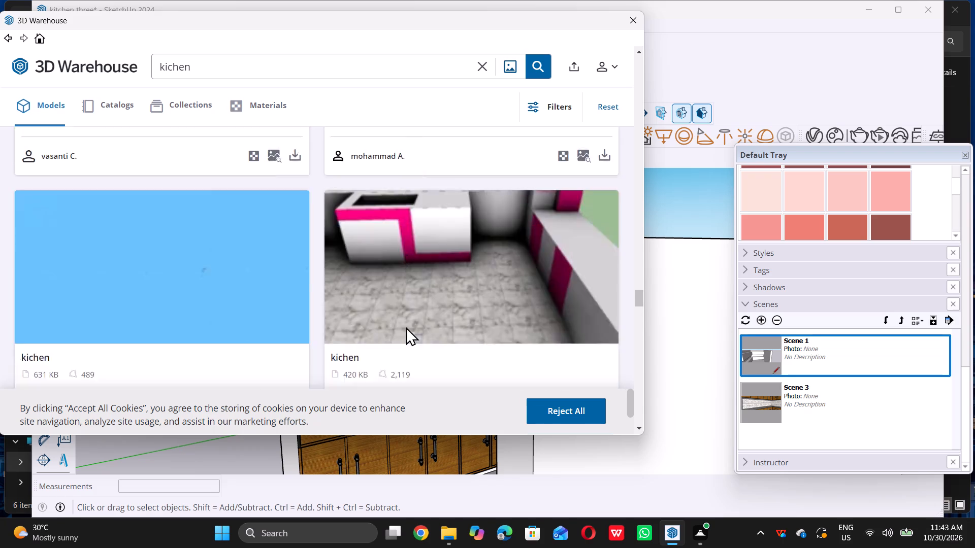
pyautogui.scroll(-6, 405, 327)
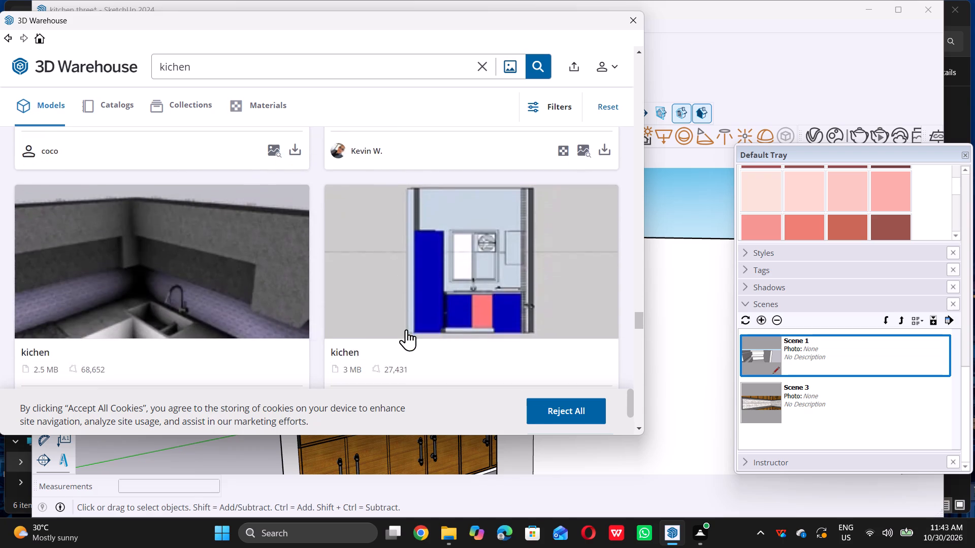
pyautogui.scroll(-10, 406, 329)
pyautogui.scroll(5, 406, 329)
pyautogui.scroll(-2, 406, 330)
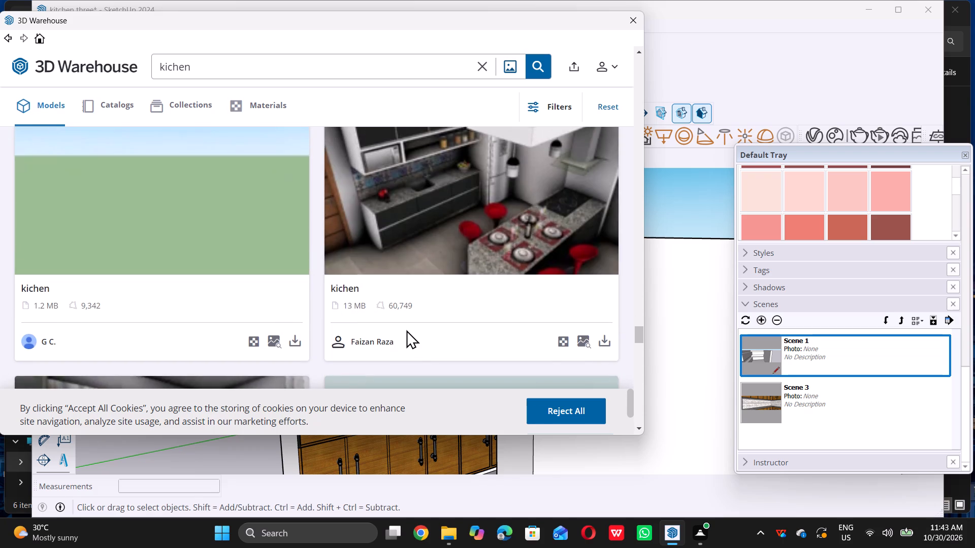
pyautogui.scroll(-13, 406, 330)
pyautogui.scroll(1, 406, 331)
pyautogui.scroll(-3, 406, 331)
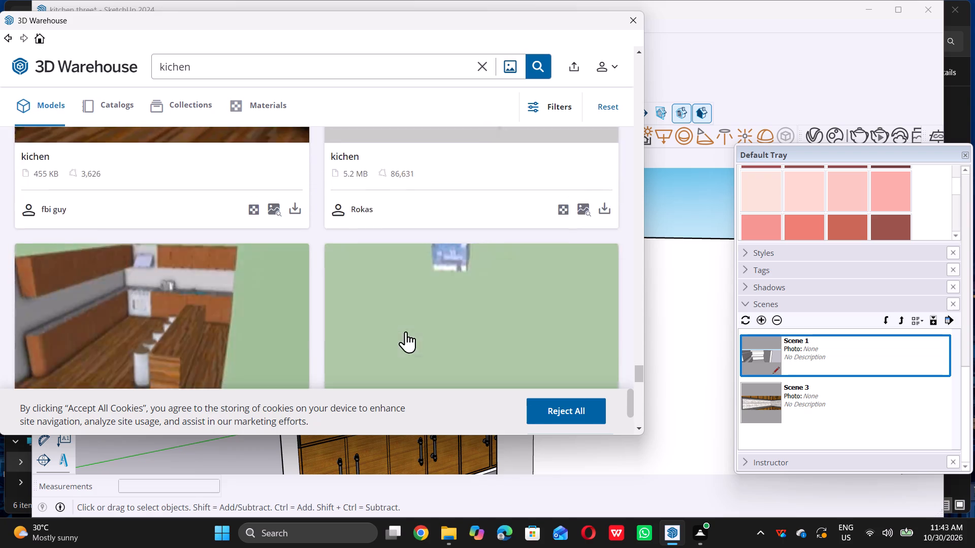
pyautogui.scroll(-6, 406, 331)
pyautogui.scroll(3, 406, 331)
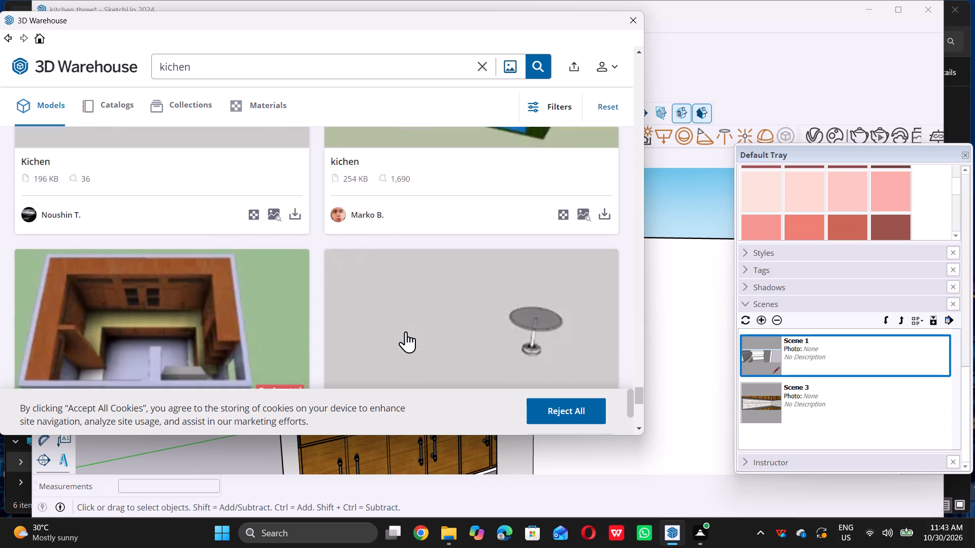
pyautogui.scroll(2, 406, 331)
pyautogui.scroll(-12, 406, 331)
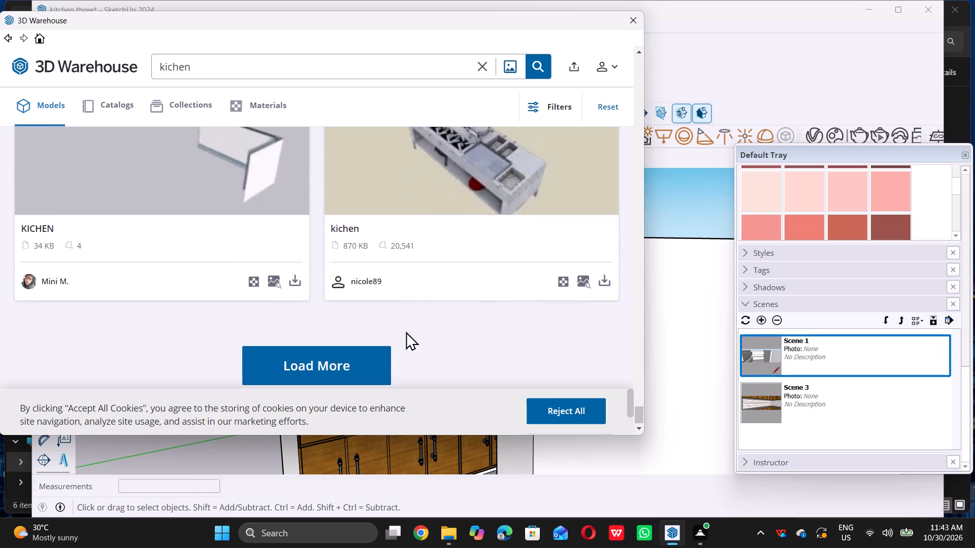
# Search 3D Warehouse for "kichen materials" and look over the model results.
pyautogui.doubleClick(227, 71)
pyautogui.click(234, 68)
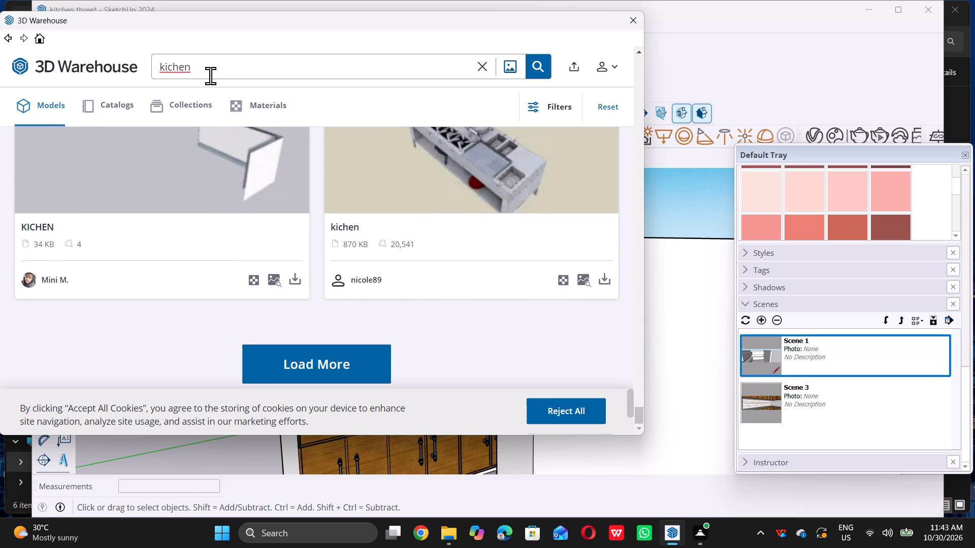
pyautogui.press('space')
pyautogui.write('ma')
pyautogui.write('terials')
pyautogui.press('Return')
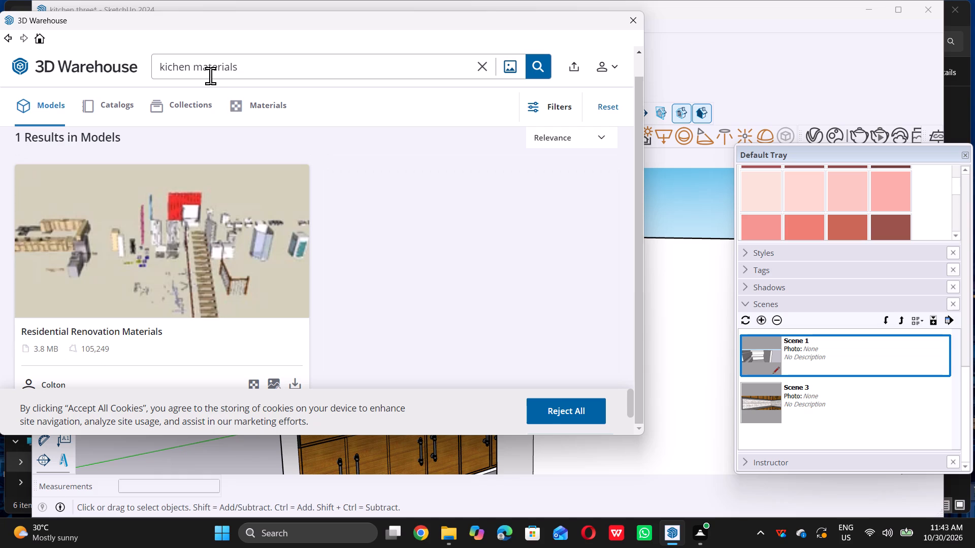
pyautogui.scroll(-5, 298, 212)
pyautogui.scroll(10, 293, 226)
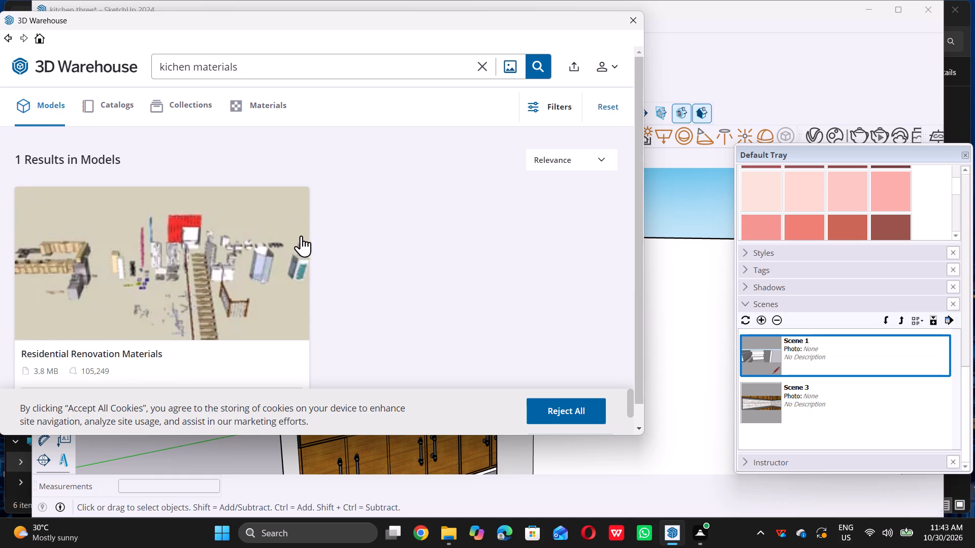
pyautogui.scroll(6, 312, 243)
pyautogui.scroll(-18, 313, 248)
pyautogui.scroll(-5, 312, 263)
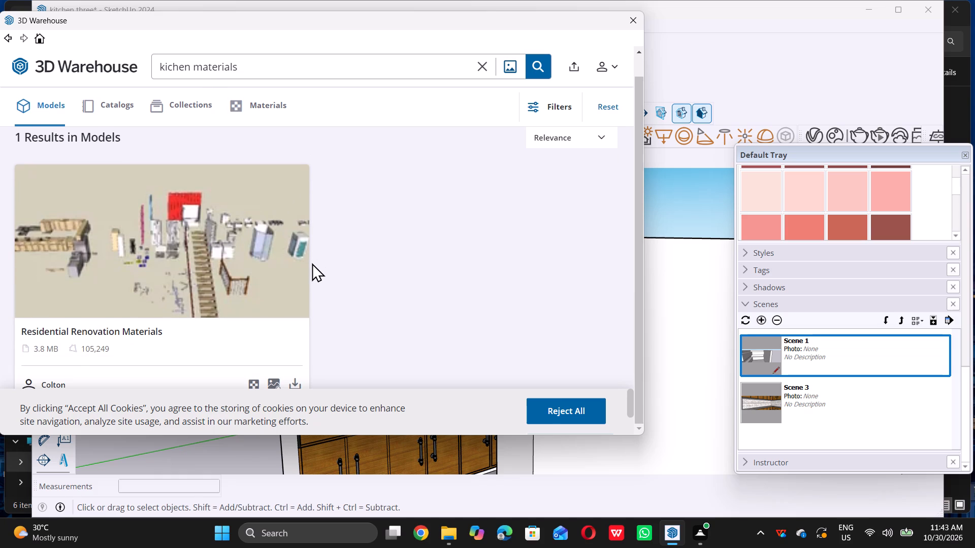
pyautogui.scroll(10, 312, 267)
# Shorten the 3D Warehouse search back to "kichen" and check the first model results.
pyautogui.click(272, 63)
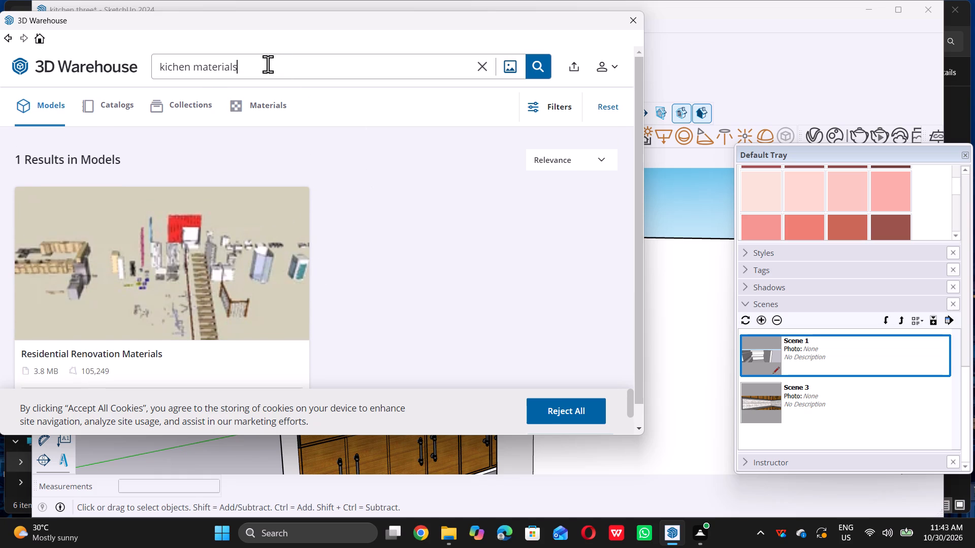
pyautogui.press('BackSpace')
pyautogui.press('BackSpace')
pyautogui.press('BackSpace')
pyautogui.press('BackSpace')
pyautogui.press('BackSpace')
pyautogui.press('BackSpace')
pyautogui.press('BackSpace')
pyautogui.press('BackSpace')
pyautogui.press('BackSpace')
pyautogui.press('Return')
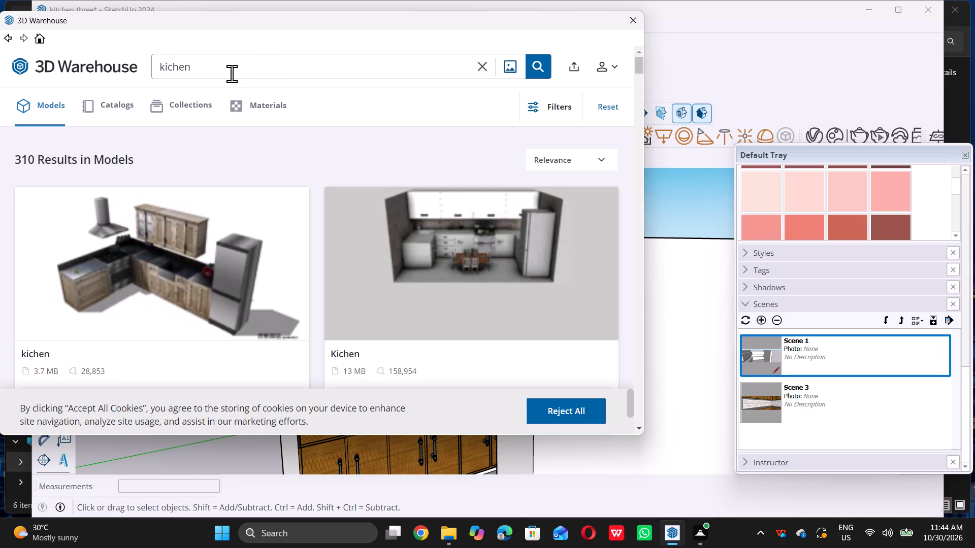
pyautogui.scroll(-6, 407, 279)
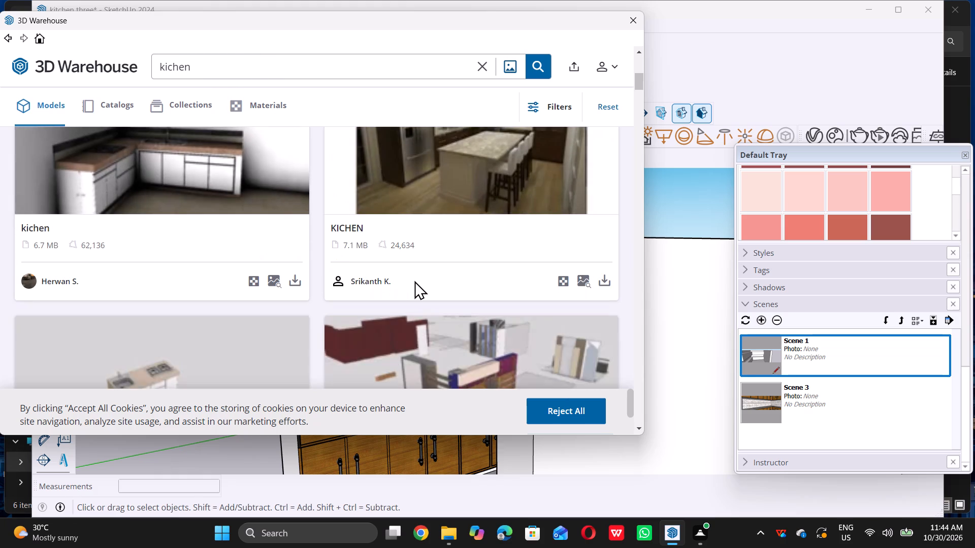
pyautogui.scroll(-6, 414, 281)
pyautogui.scroll(6, 414, 281)
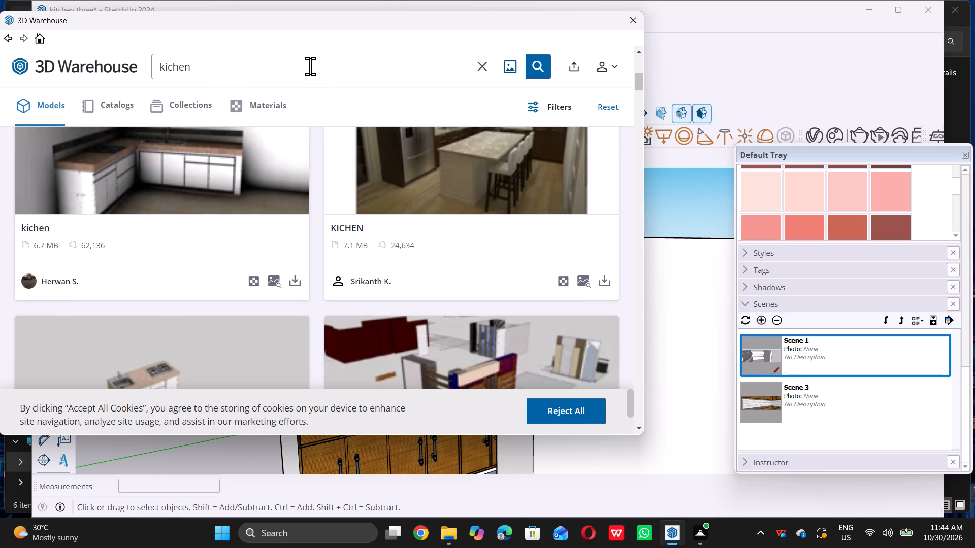
# Search 3D Warehouse for "kichen boxes" and look over the model results.
pyautogui.click(310, 66)
pyautogui.press('space')
pyautogui.write('bo')
pyautogui.press('x')
pyautogui.write('es')
pyautogui.press('Return')
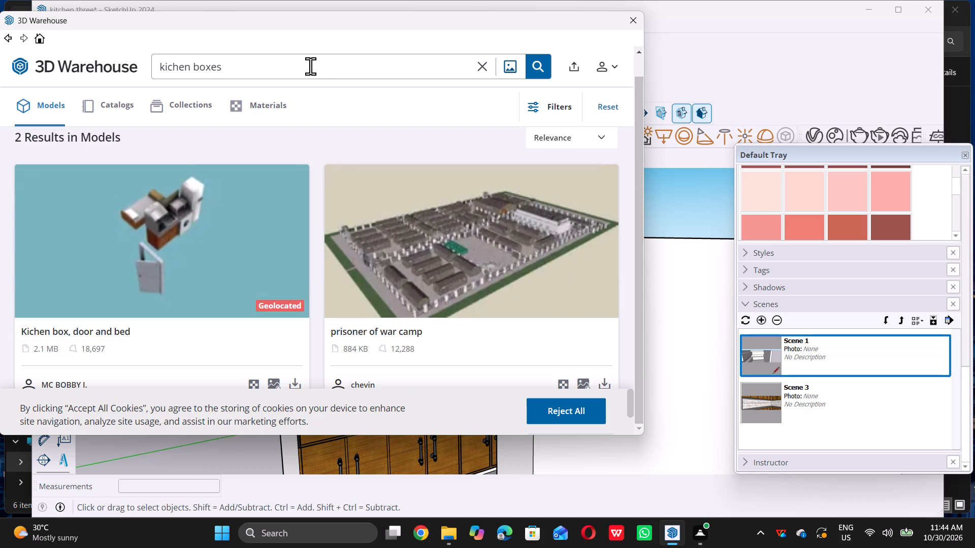
pyautogui.scroll(-5, 329, 276)
pyautogui.scroll(10, 362, 312)
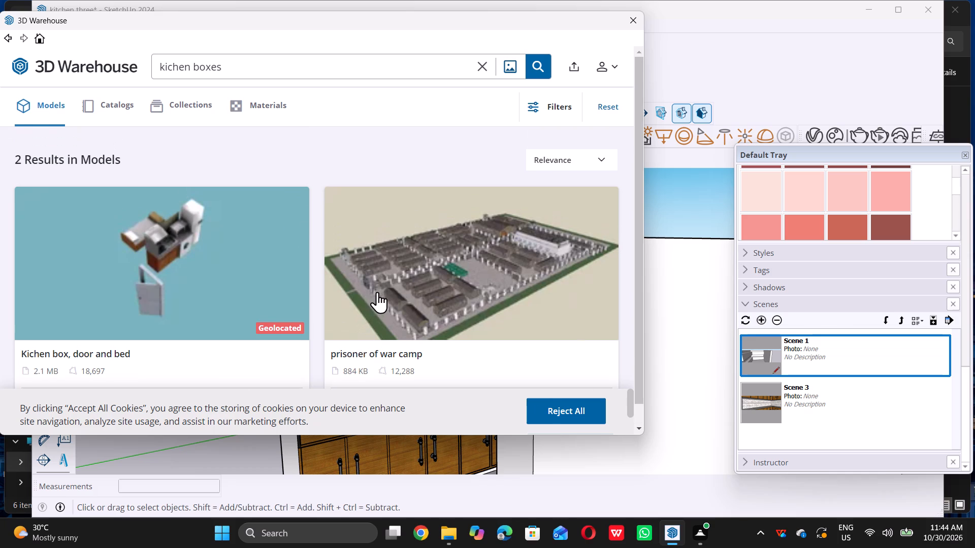
pyautogui.scroll(-20, 379, 291)
pyautogui.scroll(-5, 379, 291)
pyautogui.scroll(6, 432, 288)
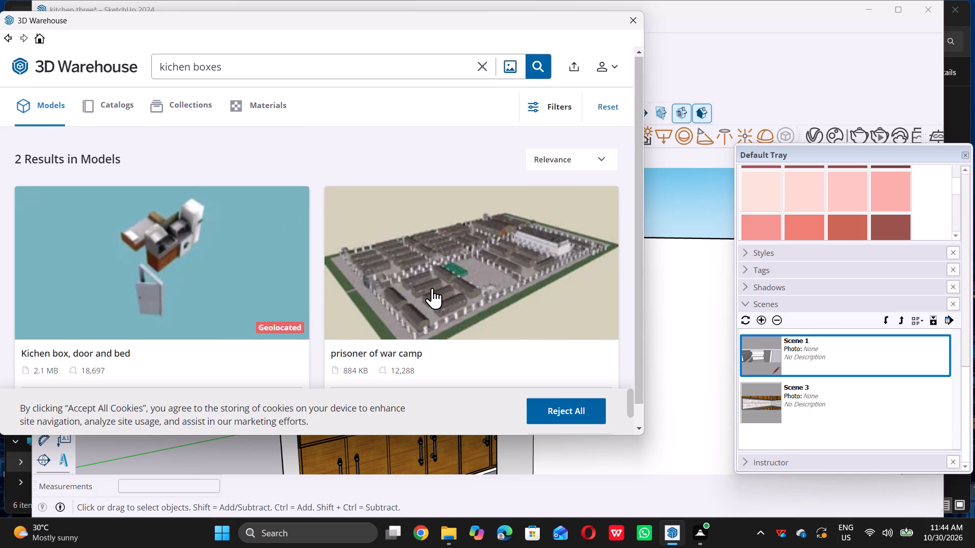
pyautogui.scroll(5, 432, 288)
# Shorten the 3D Warehouse search to "kichen" and browse the model results for a small kitchen item to add.
pyautogui.doubleClick(252, 67)
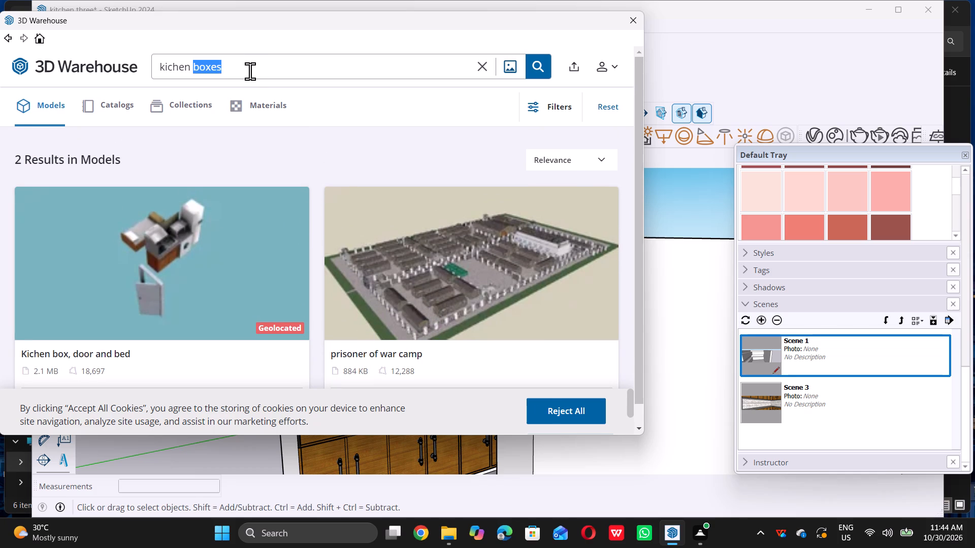
pyautogui.press('BackSpace')
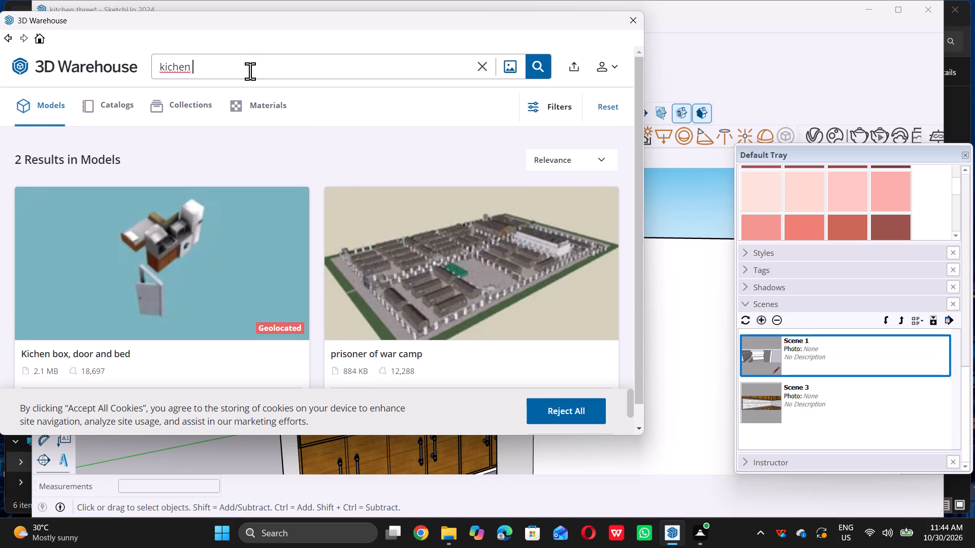
pyautogui.press('Return')
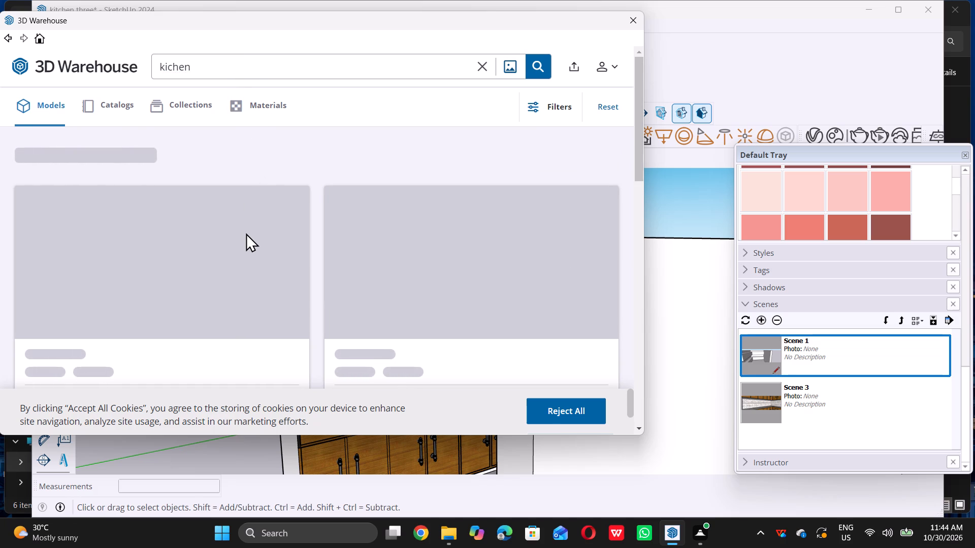
pyautogui.scroll(-3, 326, 266)
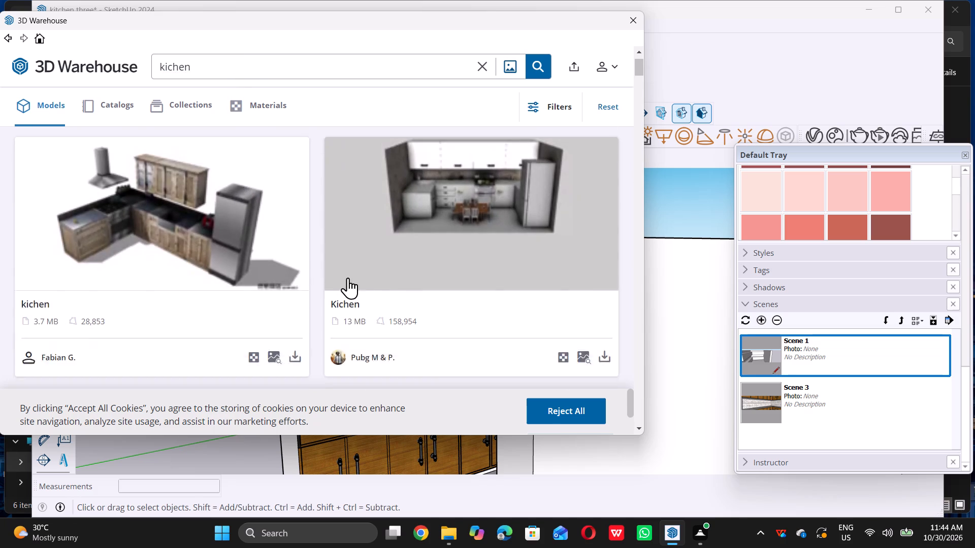
pyautogui.scroll(-9, 348, 278)
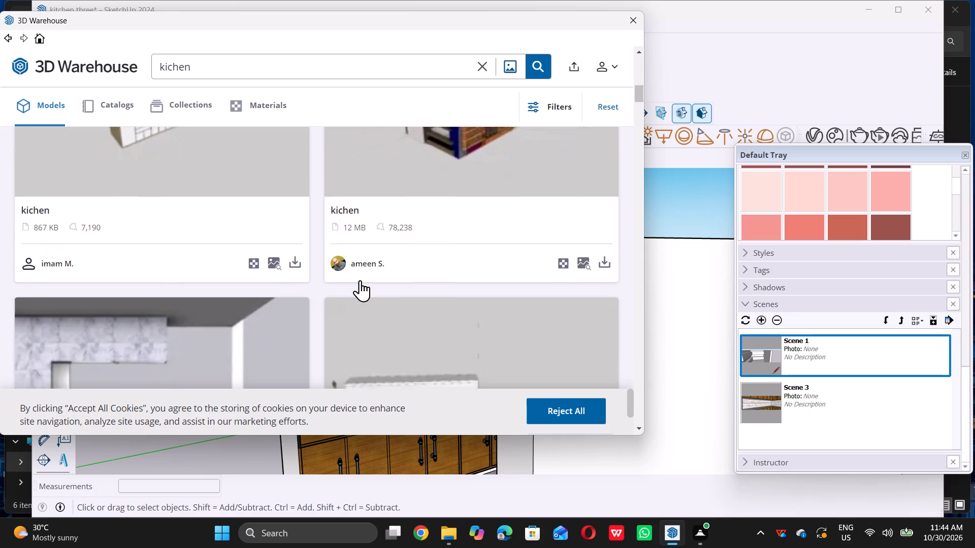
pyautogui.scroll(-6, 360, 280)
pyautogui.scroll(1, 366, 278)
pyautogui.scroll(-6, 367, 279)
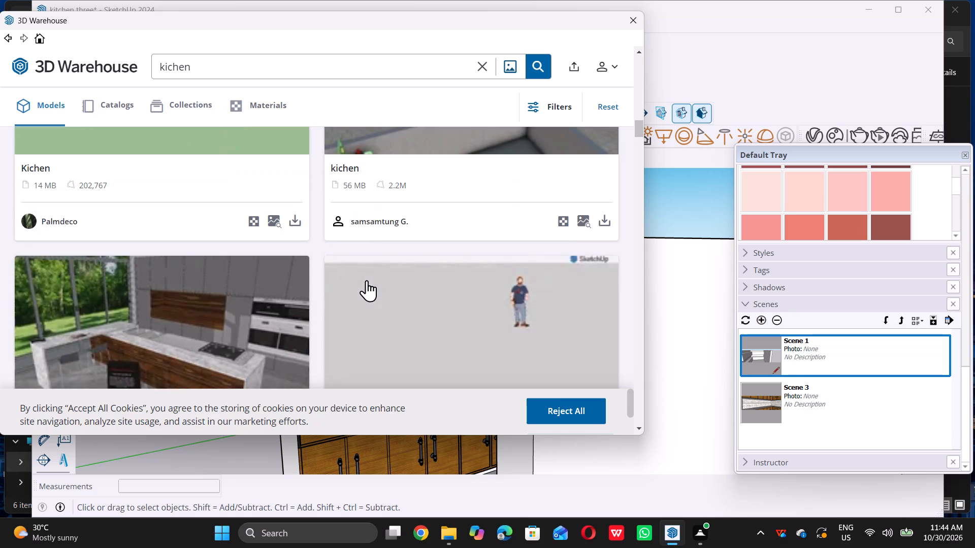
pyautogui.scroll(-20, 367, 280)
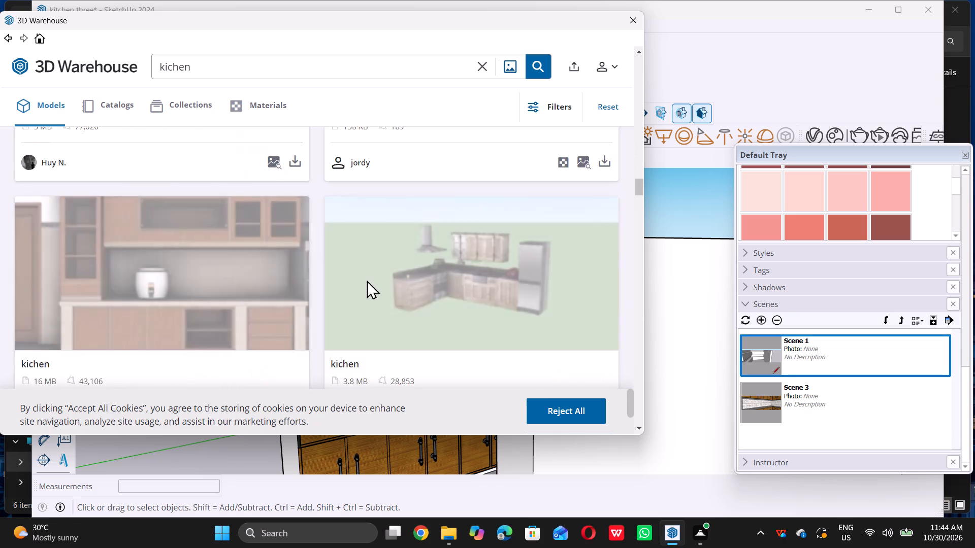
pyautogui.scroll(-2, 367, 280)
pyautogui.scroll(5, 367, 280)
pyautogui.scroll(-1, 367, 280)
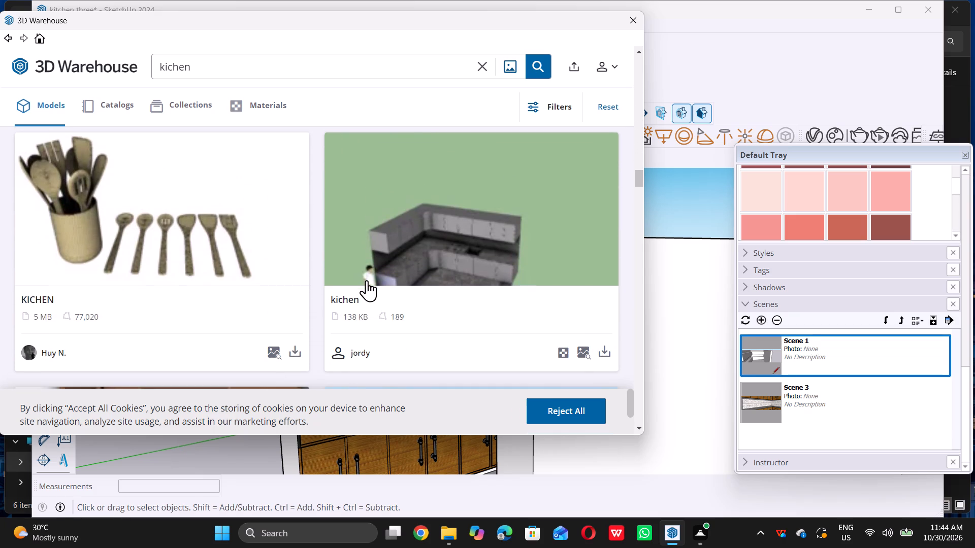
pyautogui.scroll(-1, 367, 280)
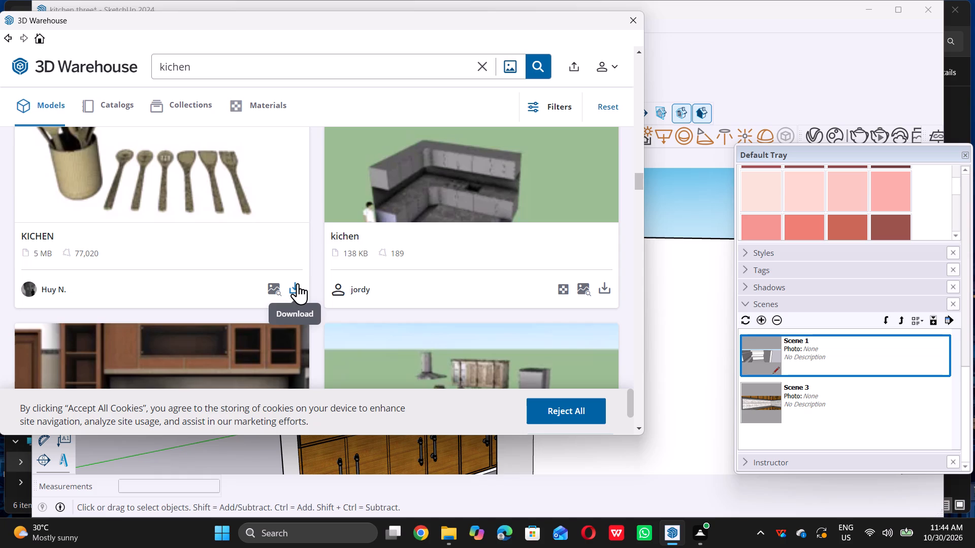
# Download the "KICHEN" wooden utensil set directly into the model and place it on open ground beside the kitchen.
pyautogui.click(296, 284)
pyautogui.click(273, 240)
pyautogui.doubleClick(277, 239)
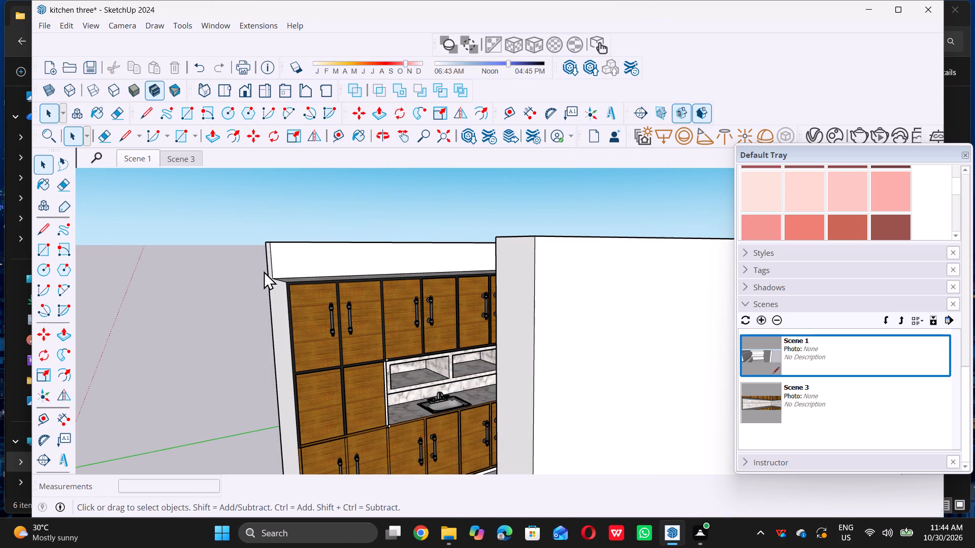
pyautogui.scroll(-6, 300, 331)
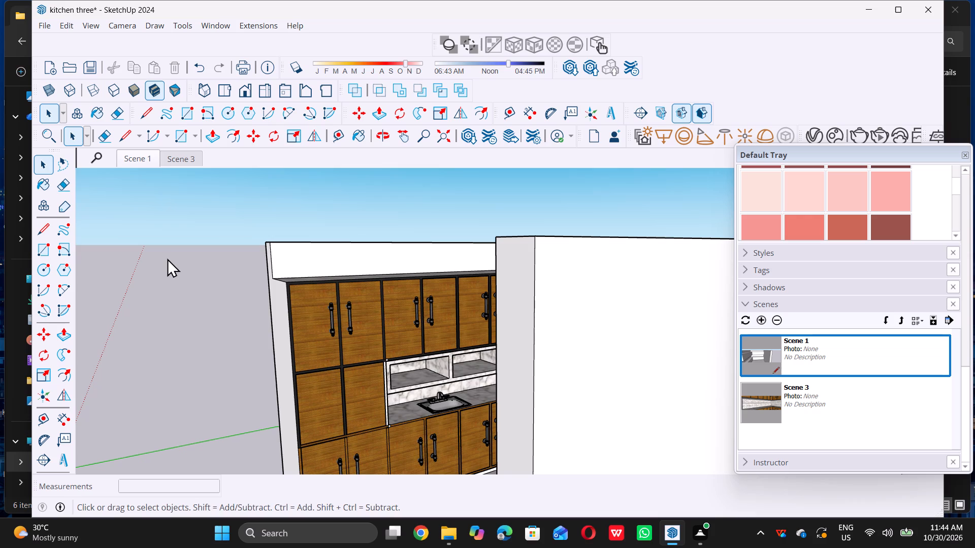
pyautogui.scroll(-6, 170, 264)
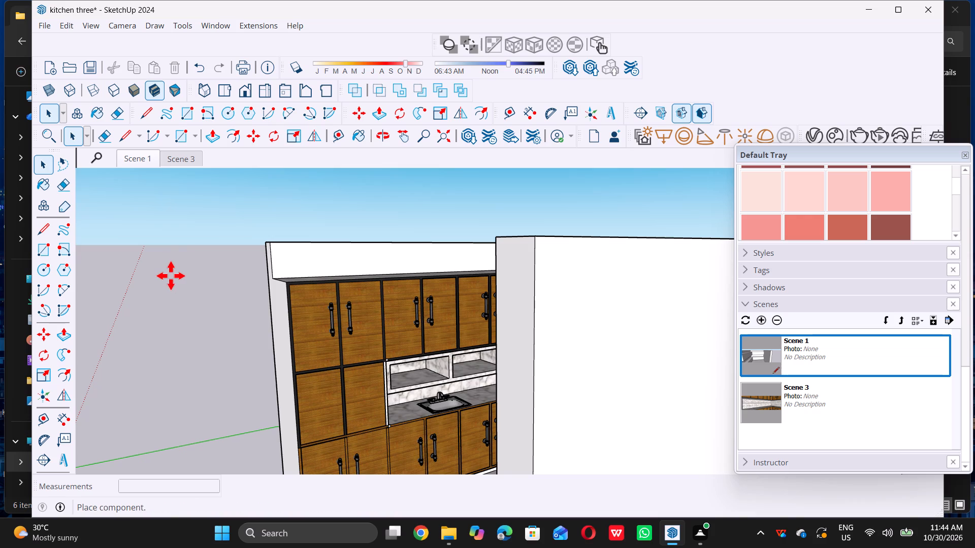
pyautogui.scroll(-15, 173, 276)
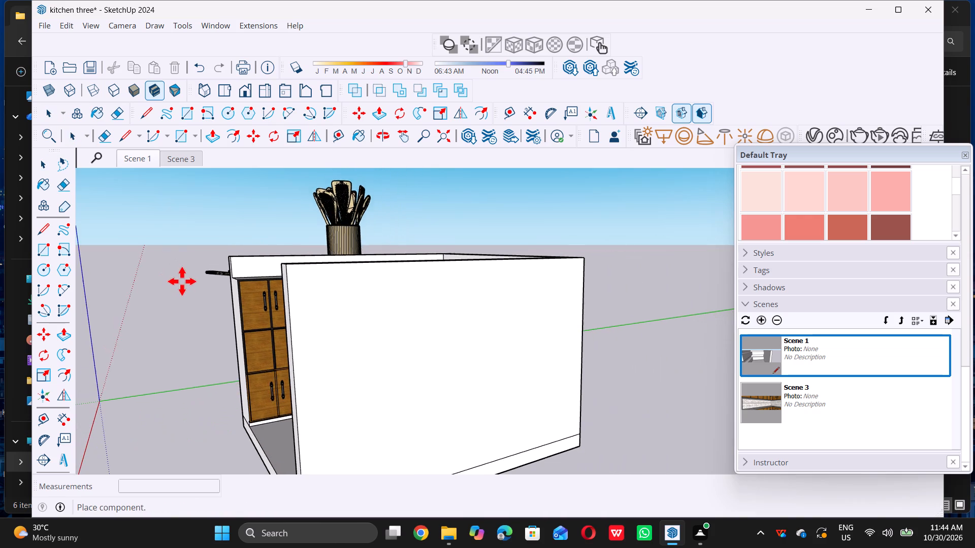
pyautogui.moveTo(197, 308); pyautogui.dragTo(284, 312, button='middle')
pyautogui.scroll(-1, 292, 301)
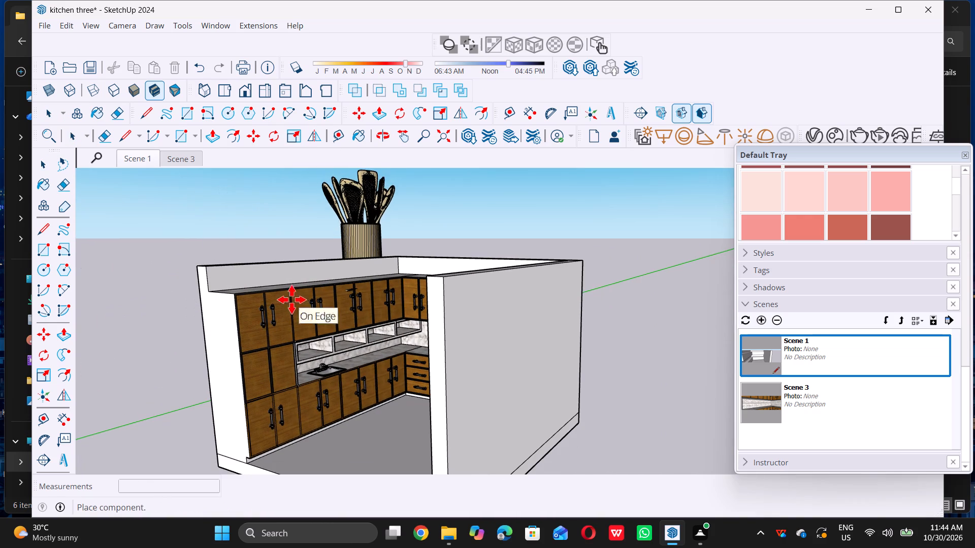
pyautogui.scroll(-16, 98, 289)
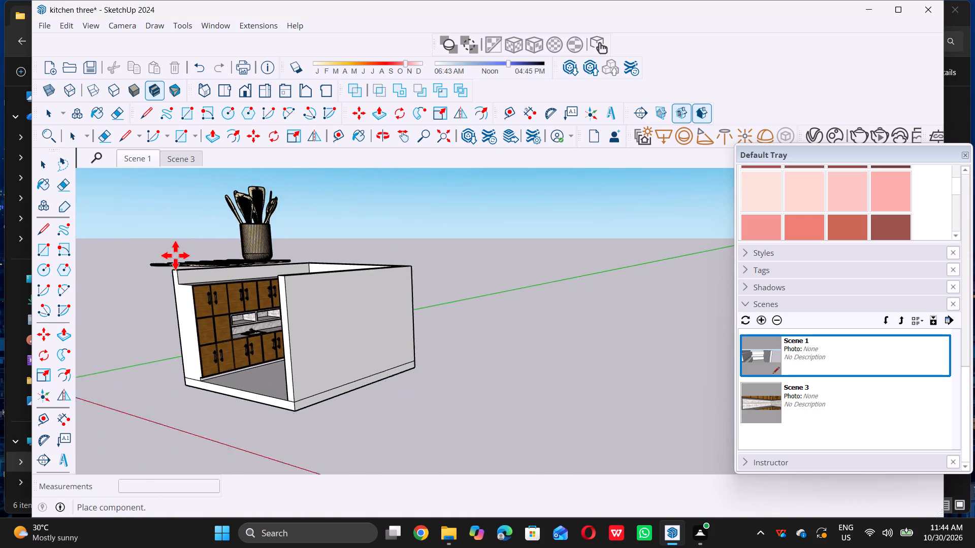
pyautogui.scroll(-6, 177, 251)
pyautogui.moveTo(182, 263); pyautogui.dragTo(243, 308, button='middle')
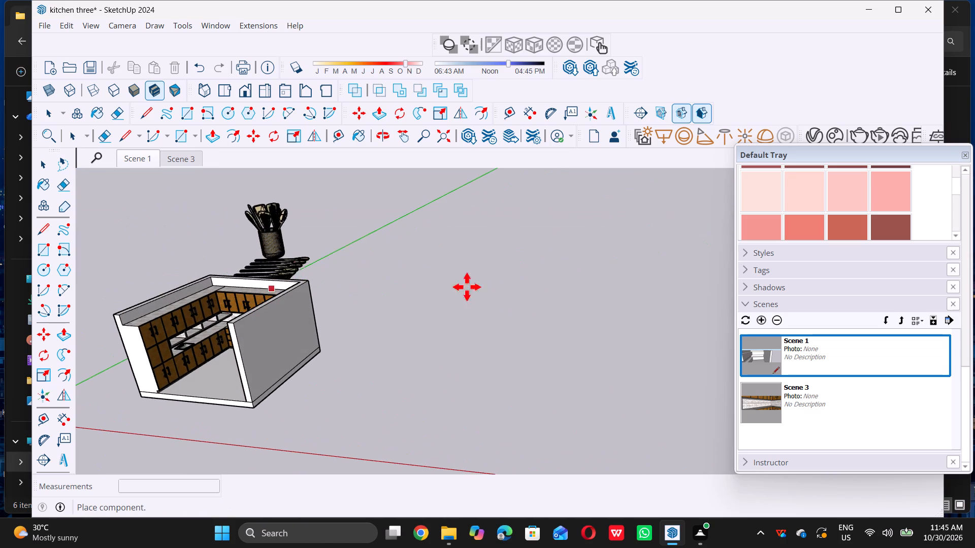
pyautogui.doubleClick(512, 390)
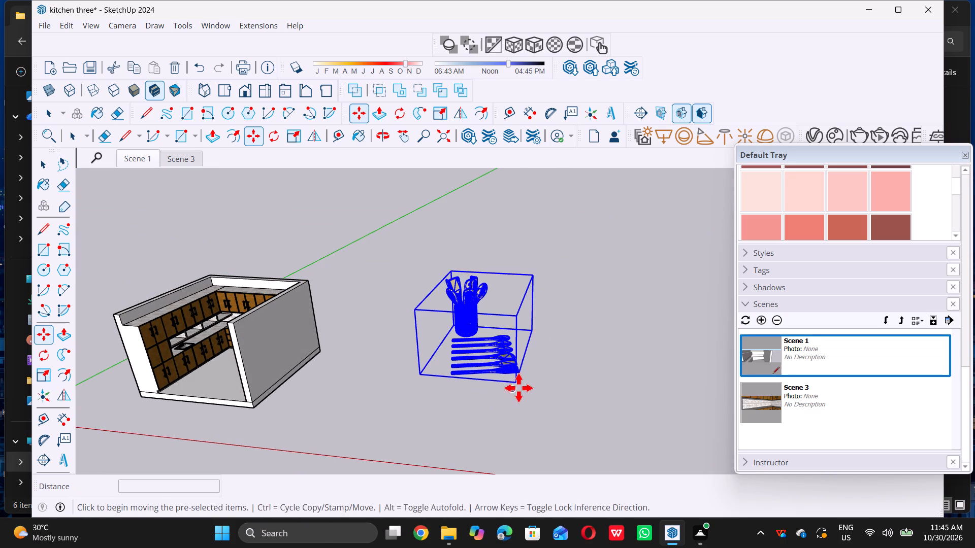
pyautogui.press('space')
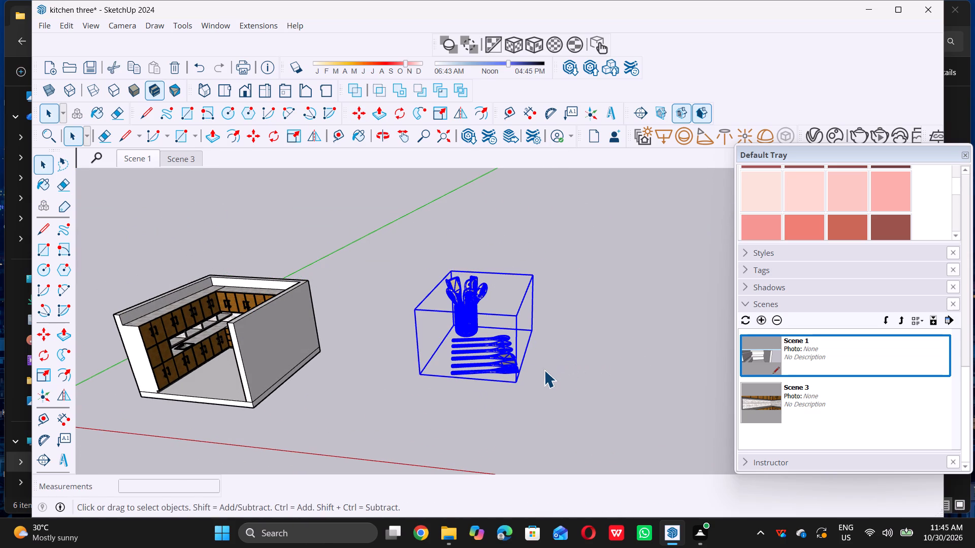
# Scale the utensil set down uniformly to about 0.17 of its size.
pyautogui.press('s')
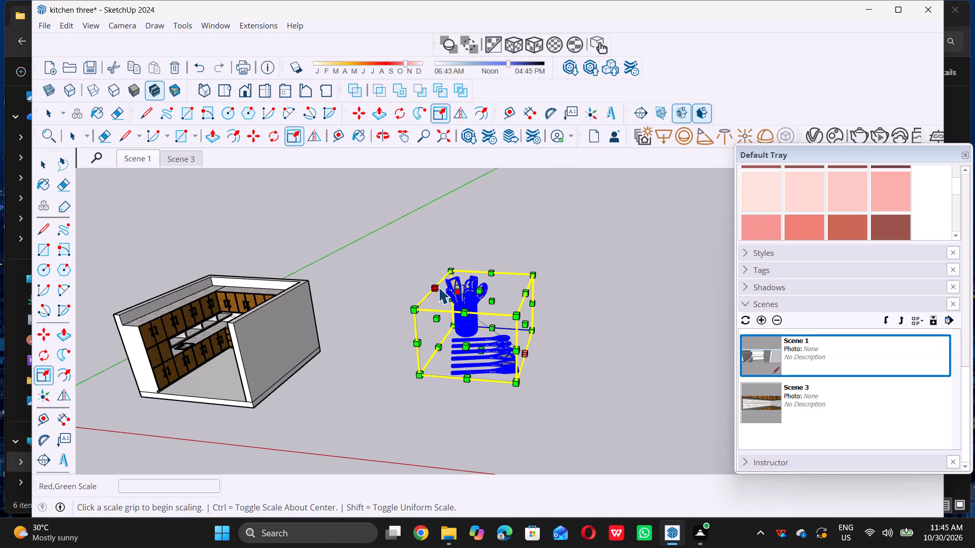
pyautogui.doubleClick(455, 269)
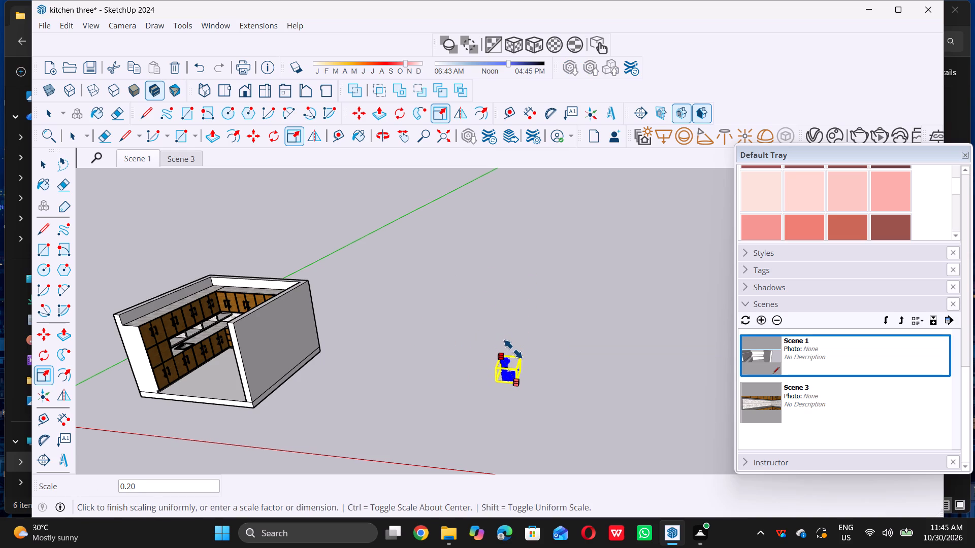
pyautogui.doubleClick(517, 353)
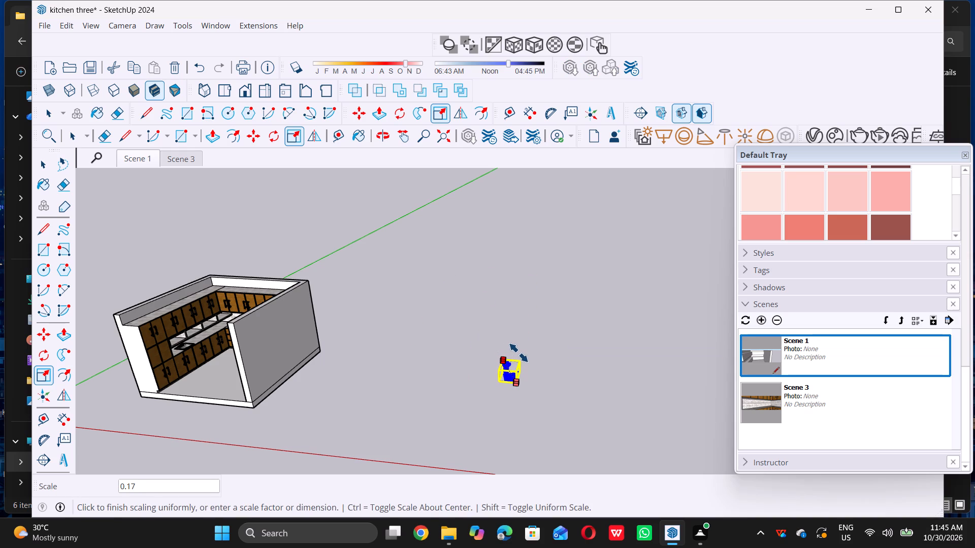
# Narrow the utensil set along the red axis by about a third with Scale.
pyautogui.scroll(6, 547, 383)
pyautogui.scroll(6, 499, 376)
pyautogui.scroll(-1, 497, 357)
pyautogui.scroll(2, 497, 357)
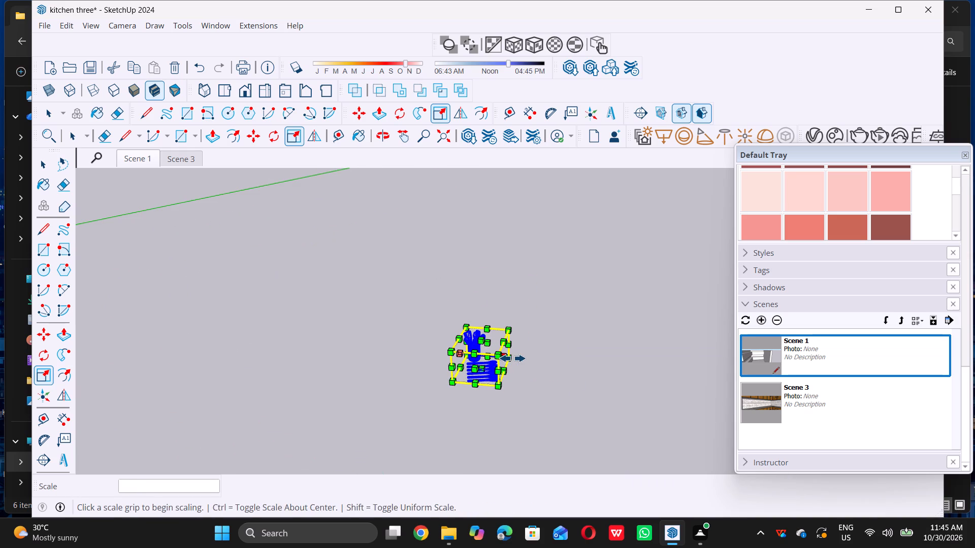
pyautogui.scroll(14, 508, 361)
pyautogui.doubleClick(502, 347)
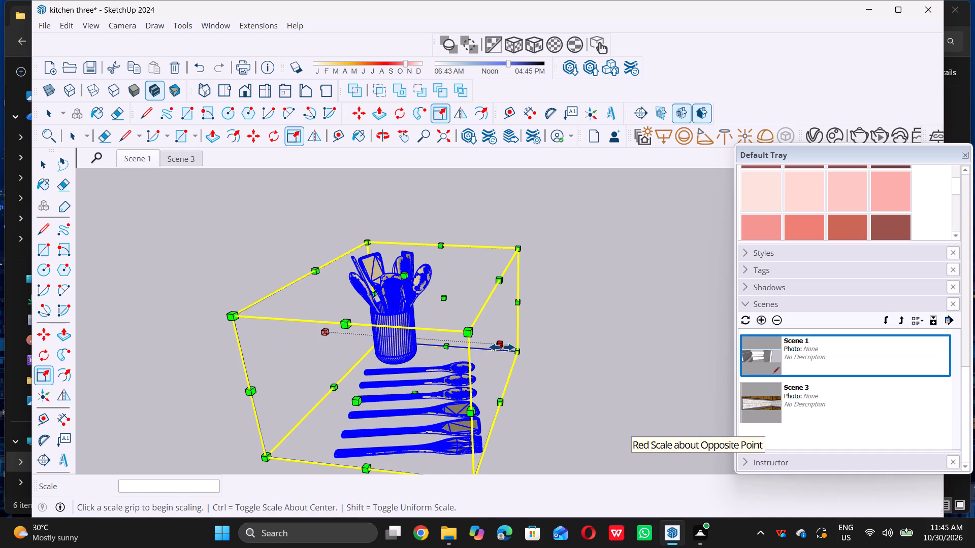
pyautogui.doubleClick(431, 345)
pyautogui.press('space')
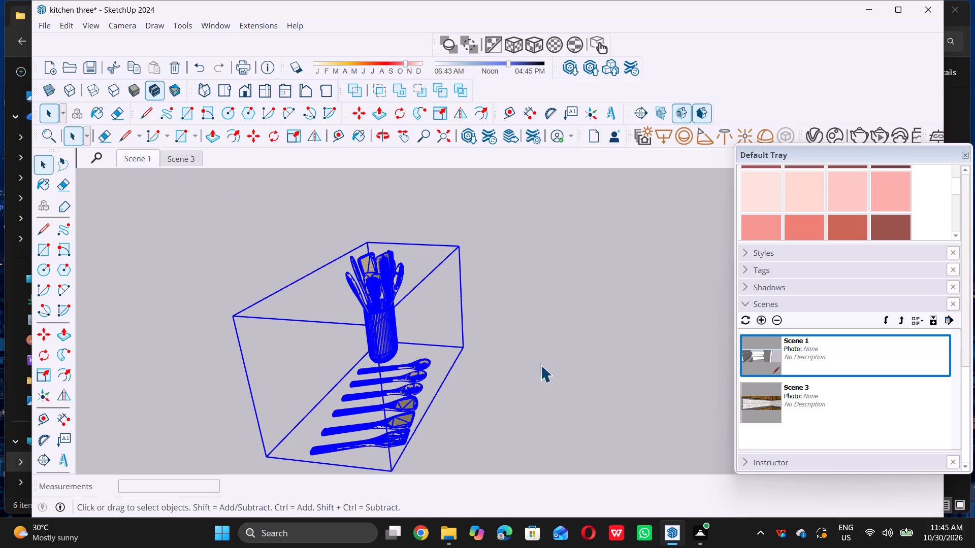
pyautogui.doubleClick(541, 368)
# Move the utensil set by its bottom corner onto the marble countertop, under the niches between the sink and the corner.
pyautogui.click(419, 388)
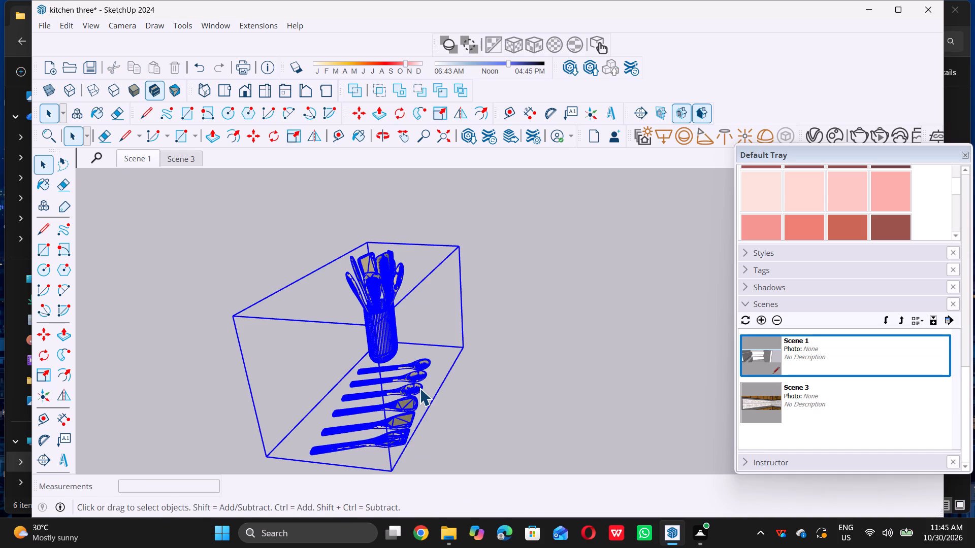
pyautogui.press('m')
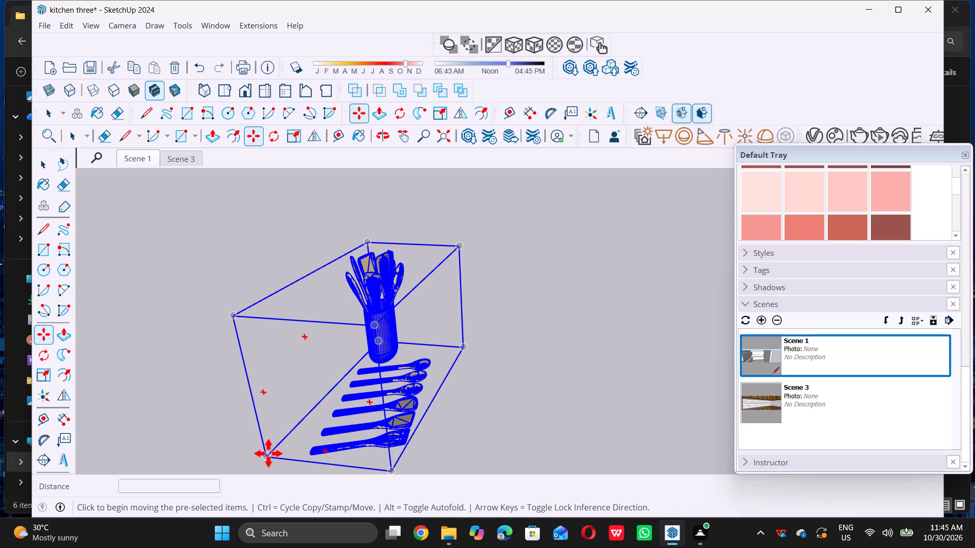
pyautogui.tripleClick(268, 455)
pyautogui.scroll(-12, 284, 452)
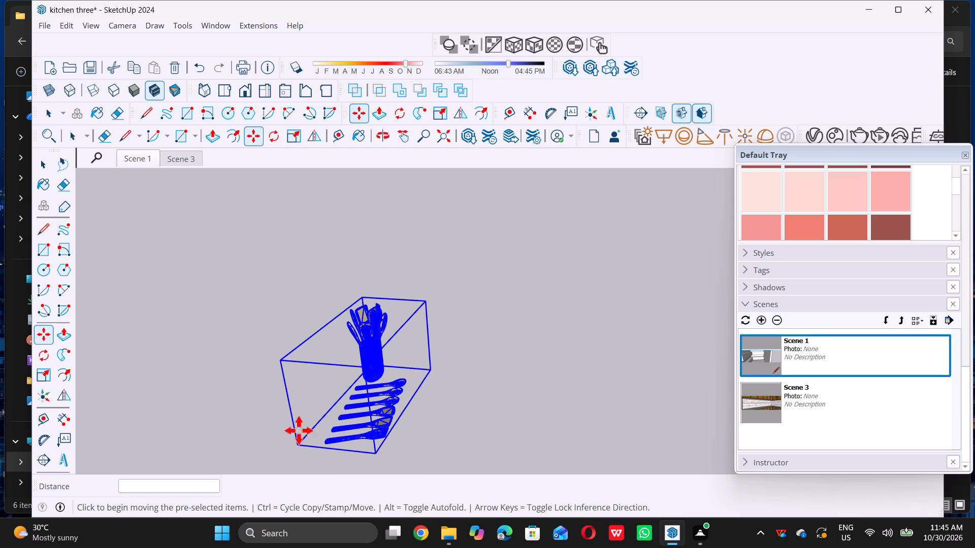
pyautogui.doubleClick(302, 446)
pyautogui.scroll(-2, 328, 433)
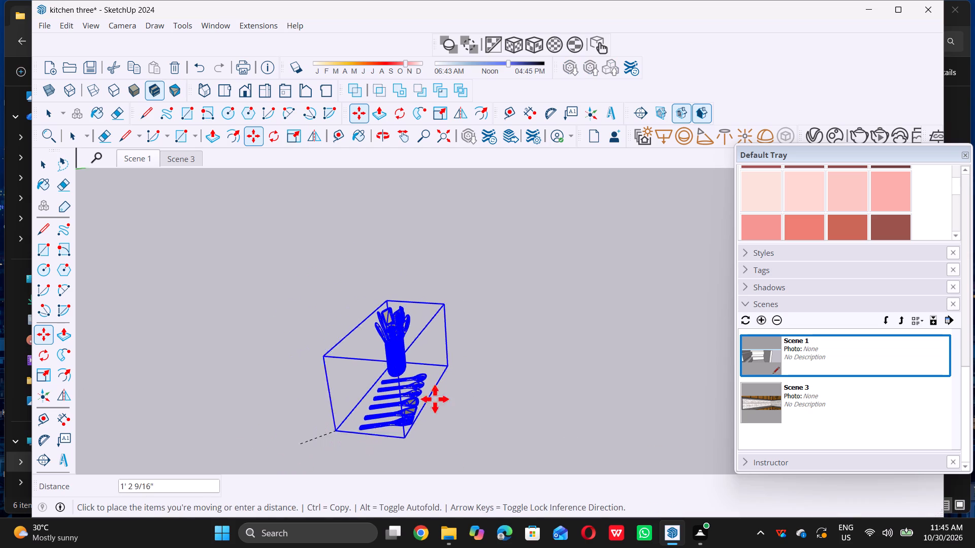
pyautogui.scroll(-20, 445, 391)
pyautogui.scroll(-7, 445, 391)
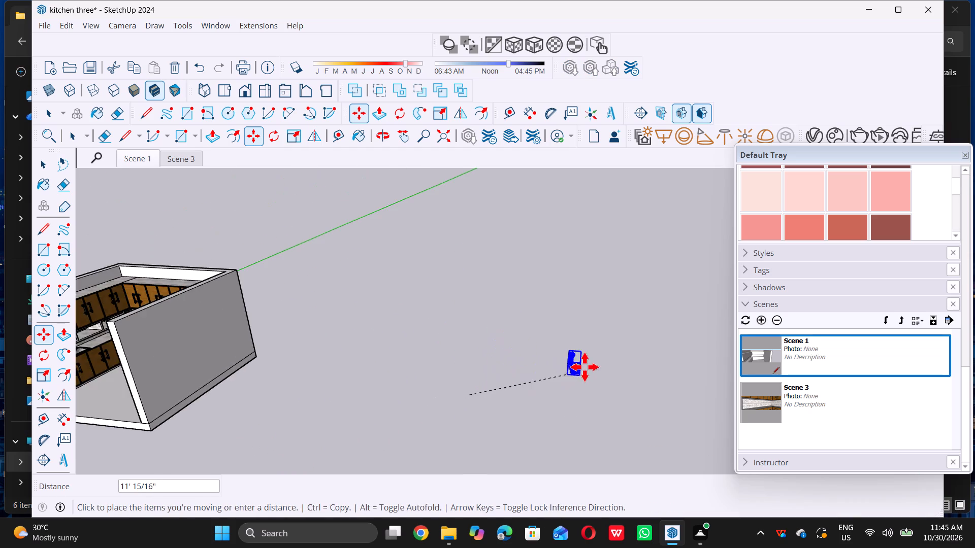
pyautogui.scroll(-10, 584, 367)
pyautogui.scroll(7, 346, 341)
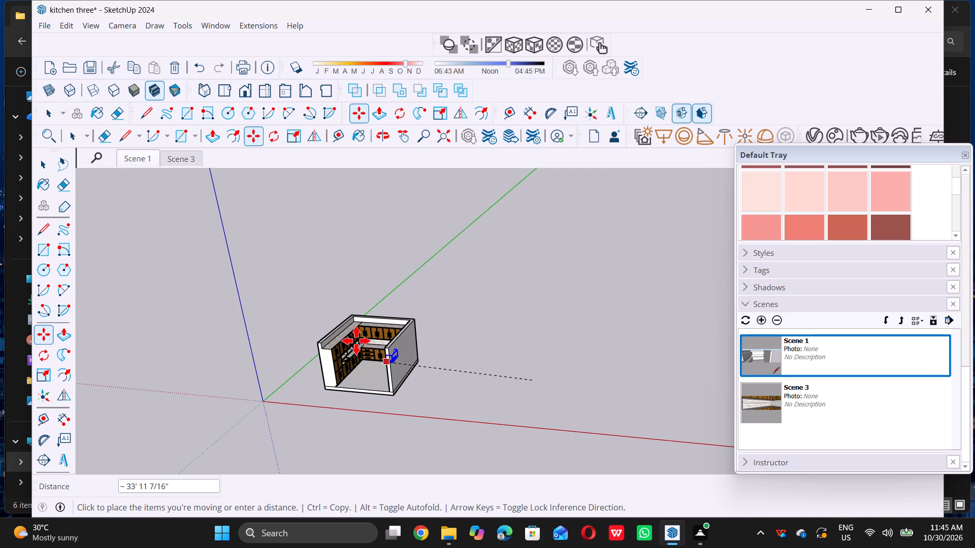
pyautogui.scroll(19, 356, 340)
pyautogui.scroll(3, 342, 377)
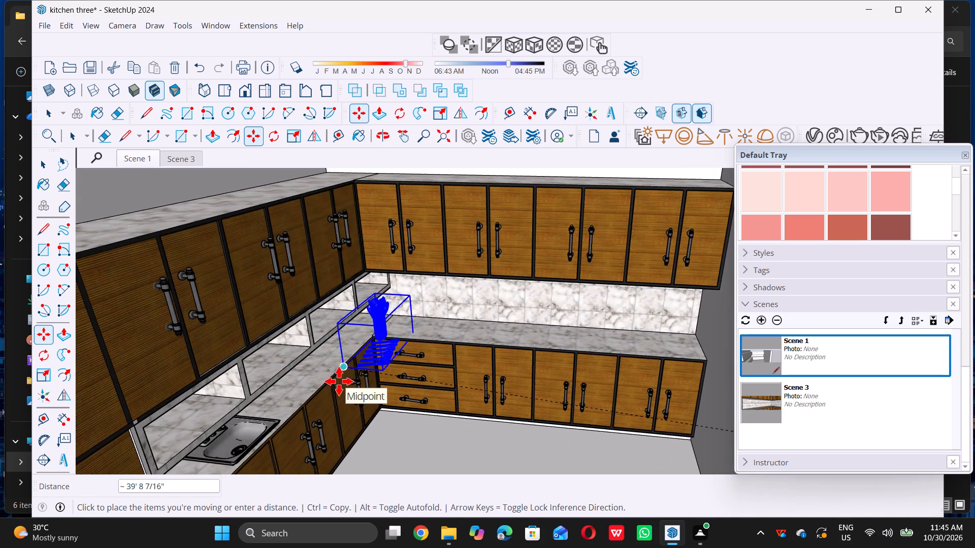
pyautogui.moveTo(329, 381); pyautogui.dragTo(300, 330, button='middle')
pyautogui.middleClick(300, 330)
pyautogui.scroll(9, 297, 346)
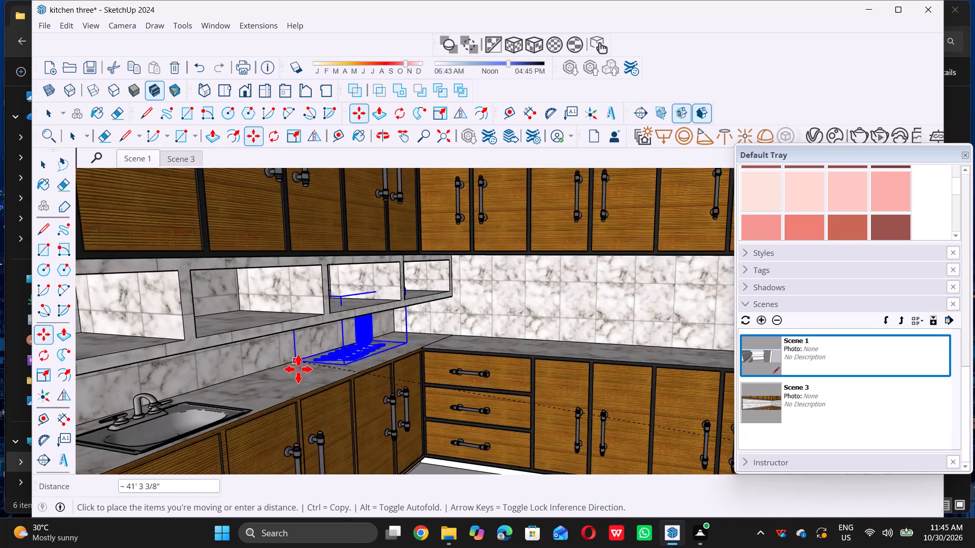
pyautogui.scroll(15, 298, 369)
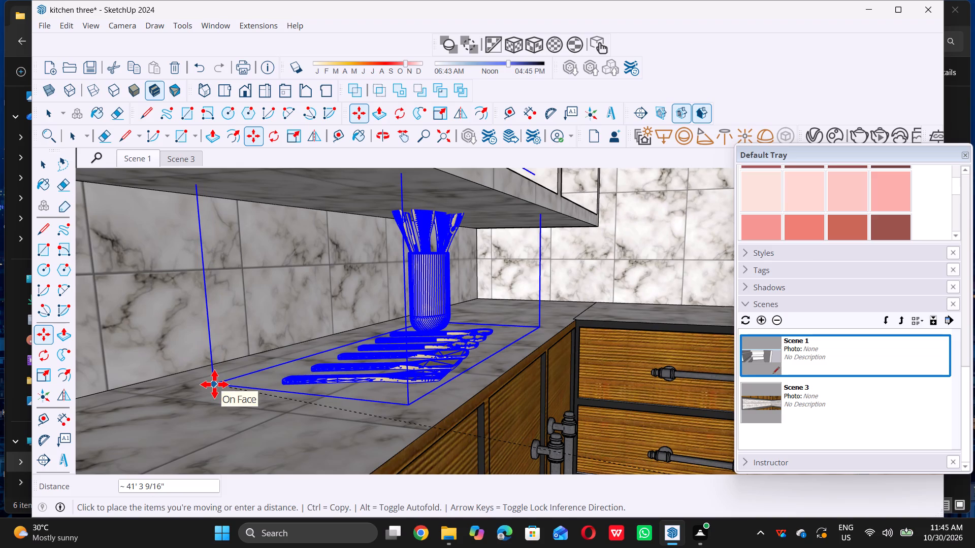
pyautogui.doubleClick(214, 384)
pyautogui.press('space')
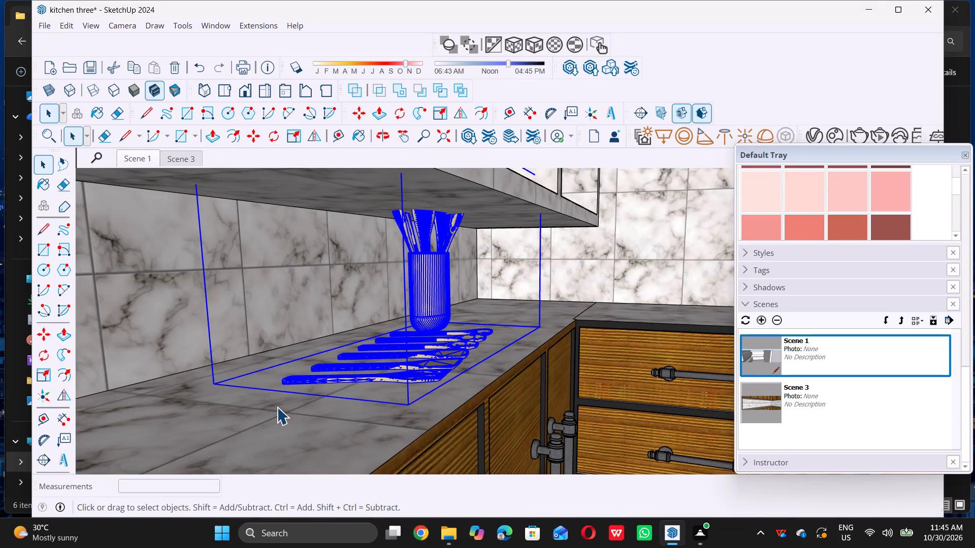
# Shorten the utensil set along the green axis to about 0.92 with Scale.
pyautogui.press('s')
pyautogui.scroll(-9, 257, 418)
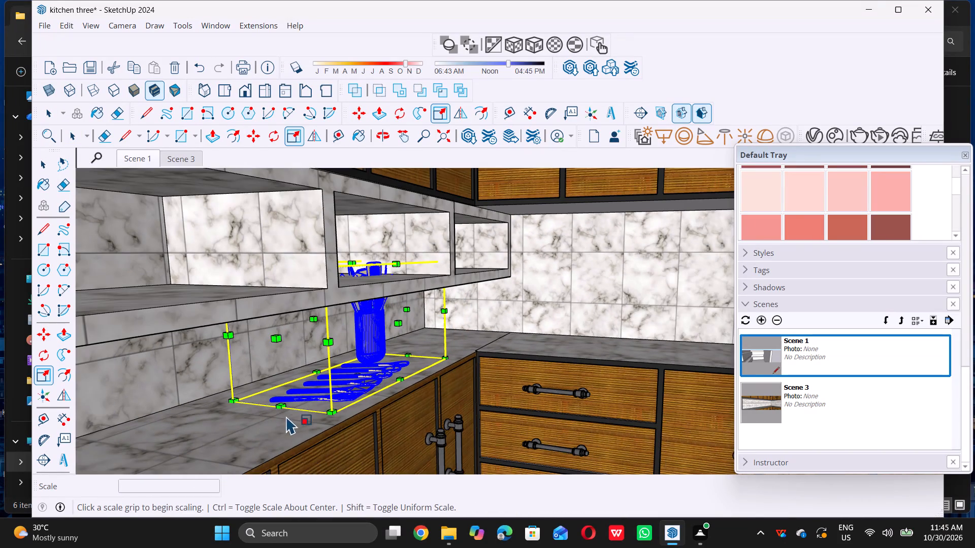
pyautogui.moveTo(387, 341); pyautogui.dragTo(193, 333, button='middle')
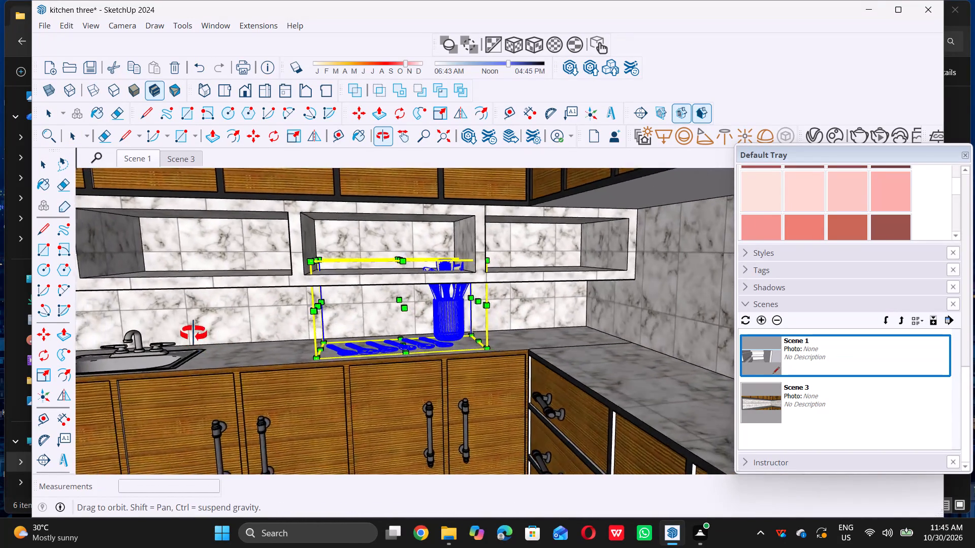
pyautogui.moveTo(193, 333); pyautogui.dragTo(178, 322, button='middle')
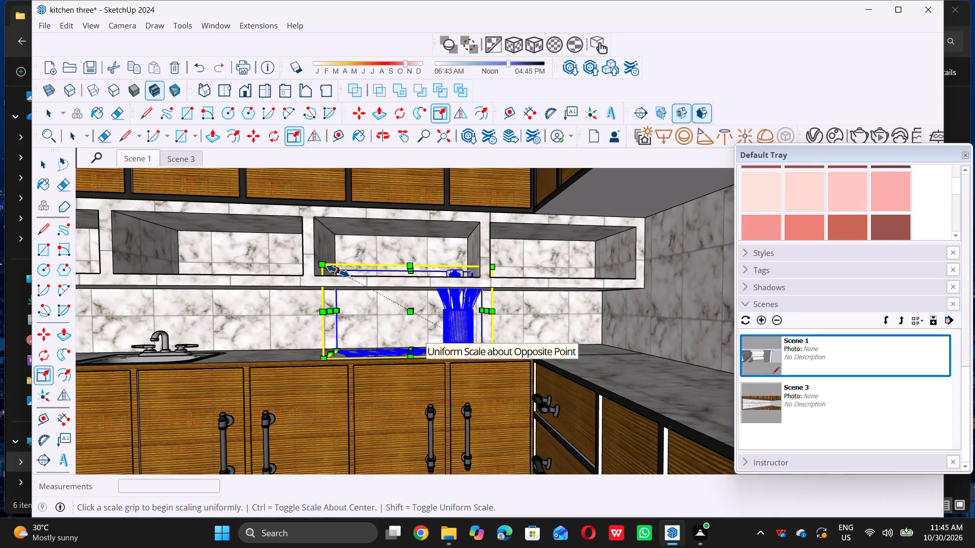
pyautogui.doubleClick(331, 314)
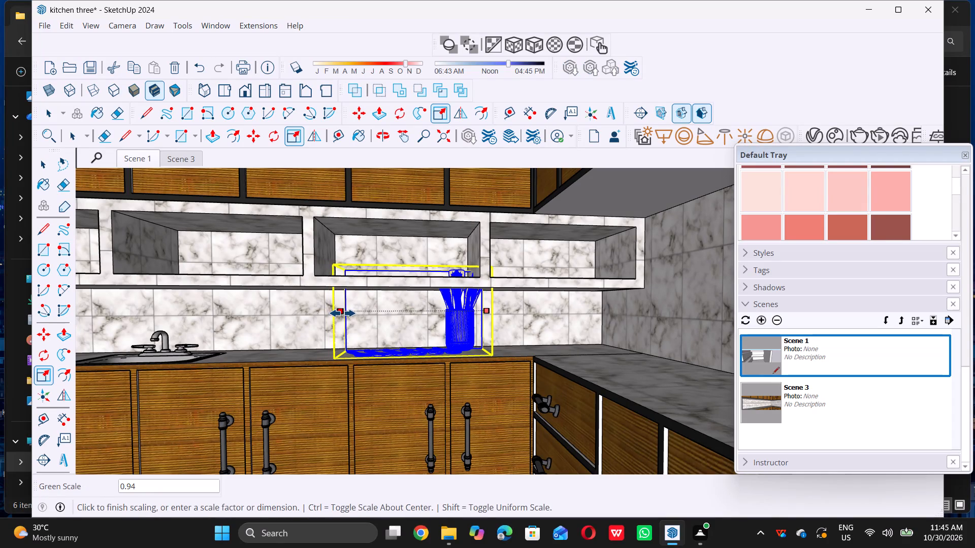
pyautogui.doubleClick(343, 314)
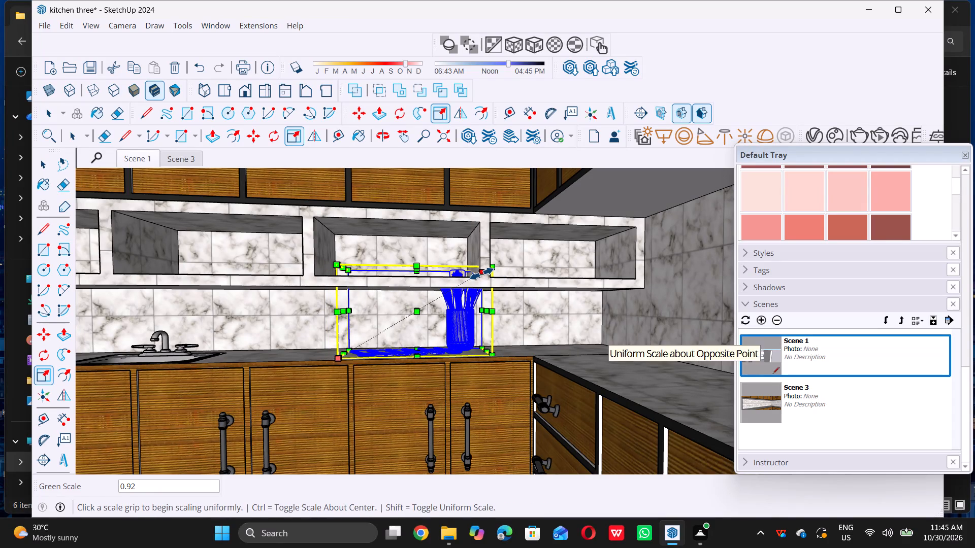
# Reduce the utensil set's height along the blue axis to about 0.62 with Scale, clearing the underside of the niches.
pyautogui.scroll(7, 403, 281)
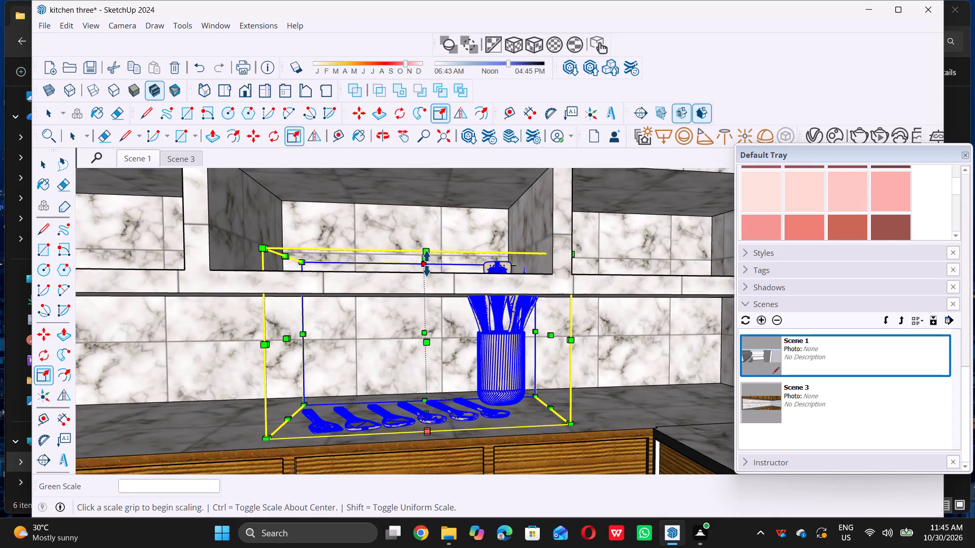
pyautogui.doubleClick(422, 263)
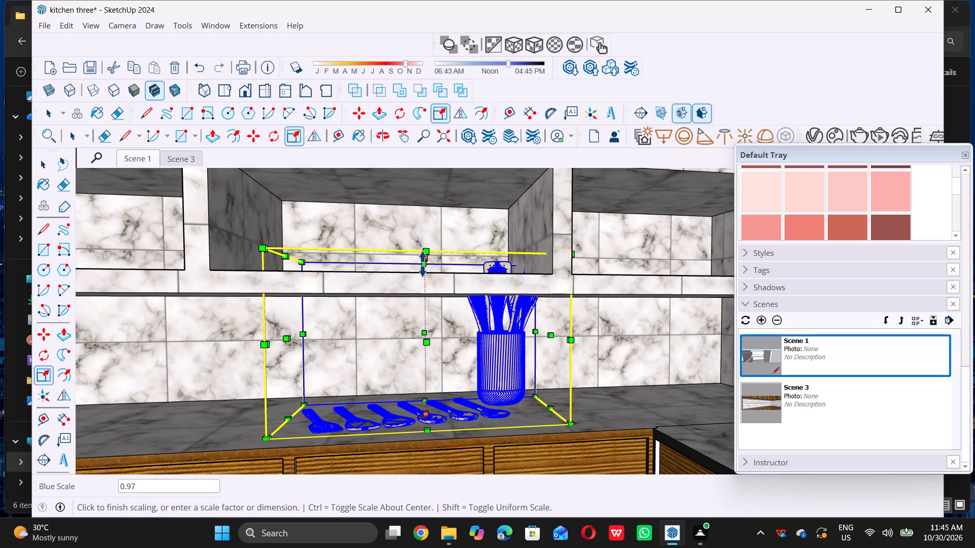
pyautogui.tripleClick(425, 318)
pyautogui.doubleClick(425, 318)
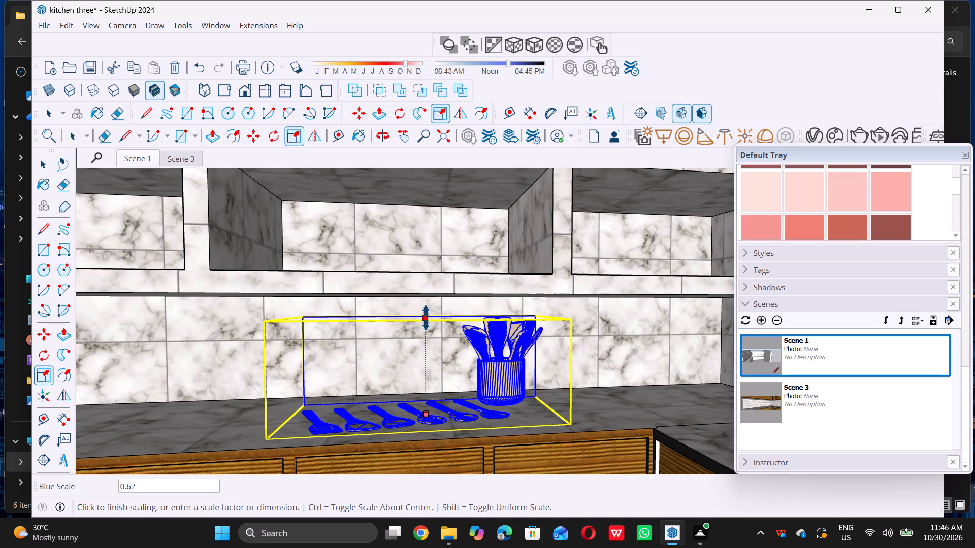
pyautogui.press('space')
# Check the resized utensil set's proportions from the whole-kitchen view and close up on the countertop.
pyautogui.scroll(-14, 453, 332)
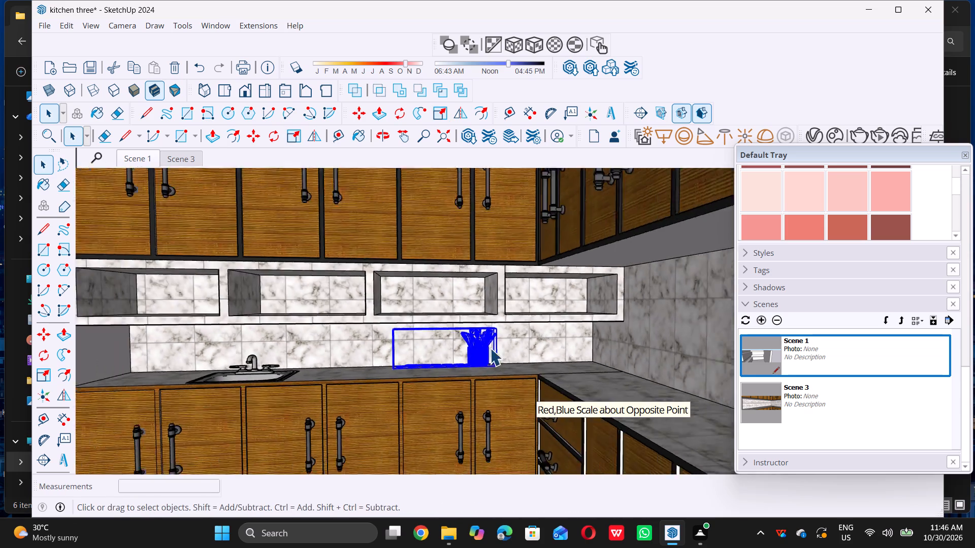
pyautogui.scroll(-20, 490, 348)
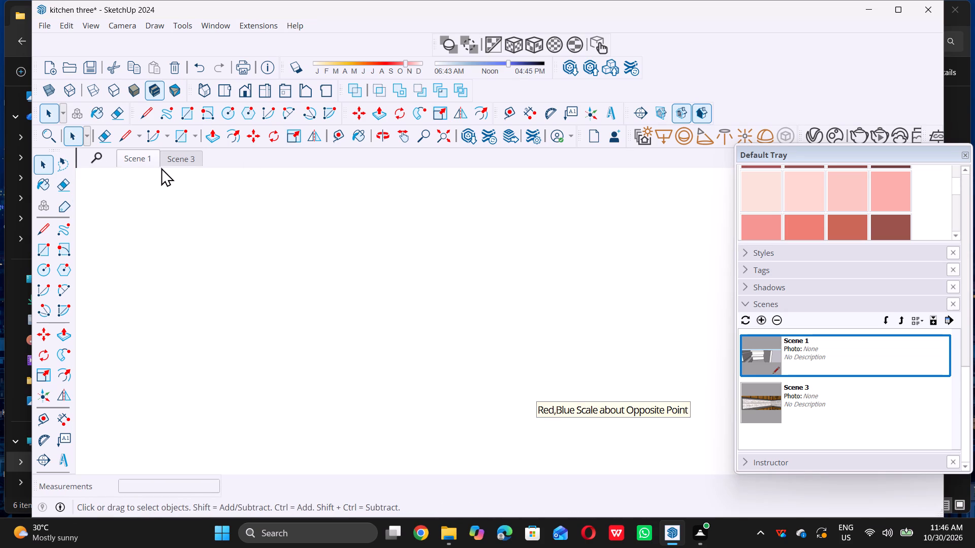
pyautogui.tripleClick(152, 160)
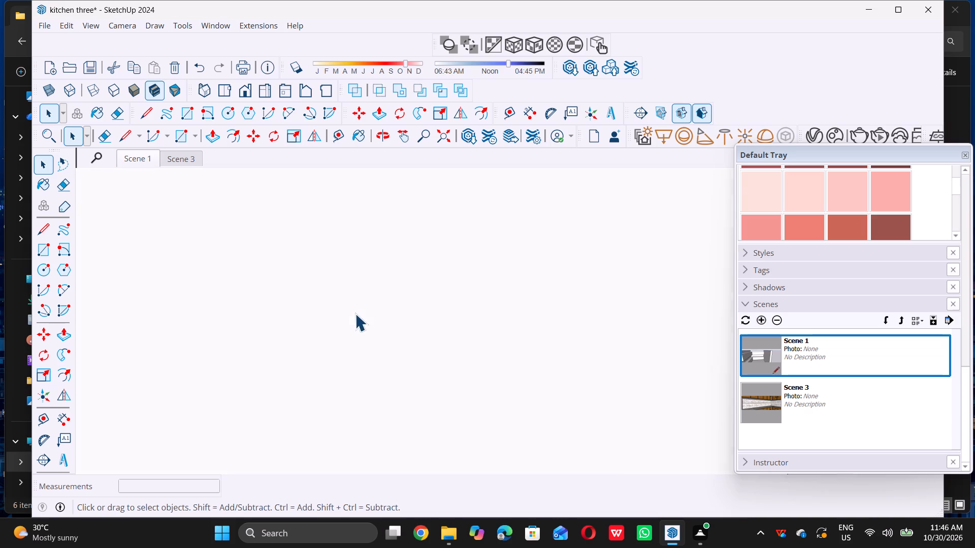
pyautogui.scroll(-5, 351, 316)
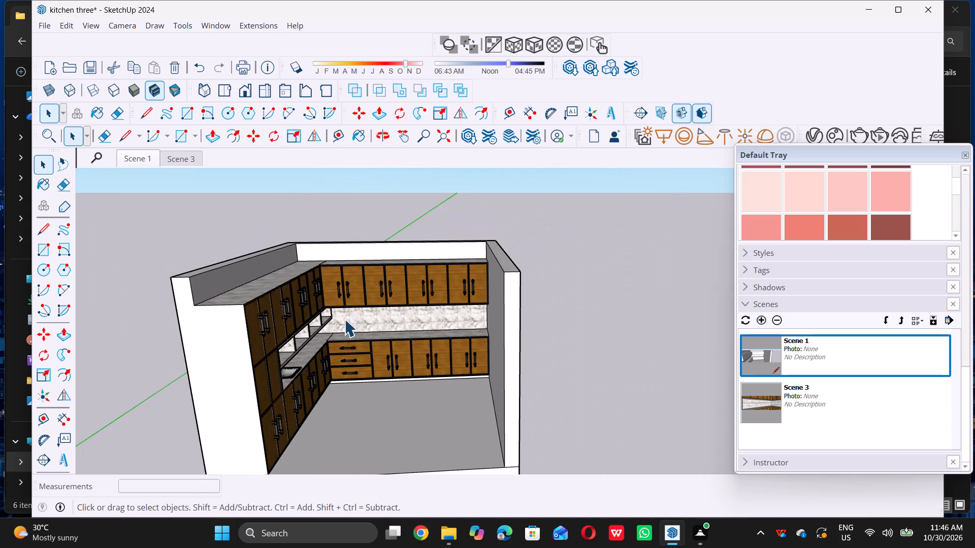
pyautogui.doubleClick(112, 289)
pyautogui.moveTo(328, 333); pyautogui.dragTo(228, 308, button='middle')
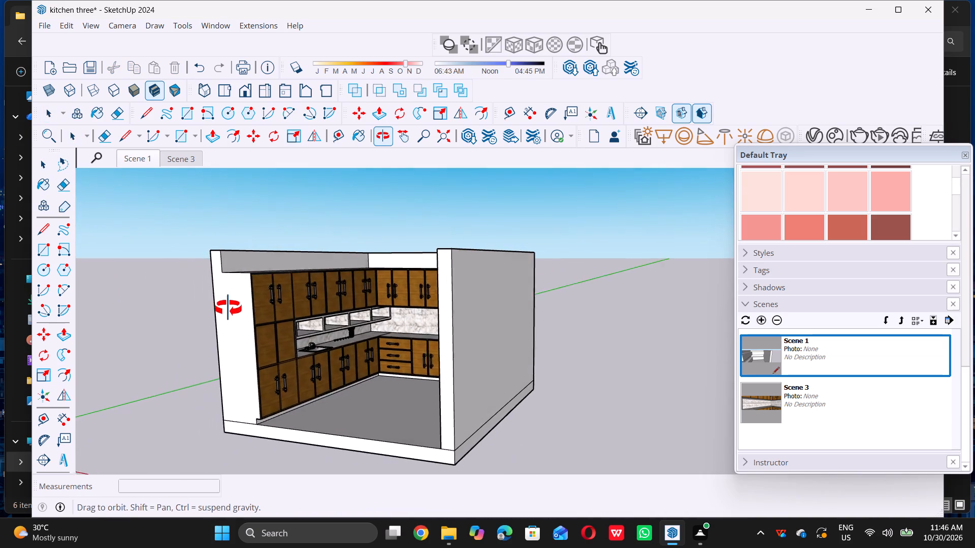
pyautogui.moveTo(228, 308); pyautogui.dragTo(248, 300, button='middle')
pyautogui.scroll(15, 327, 324)
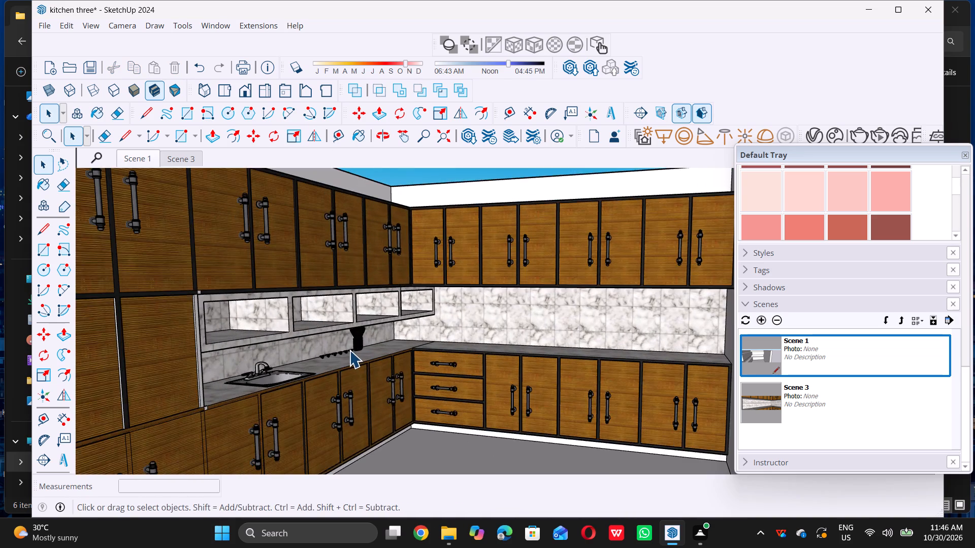
pyautogui.scroll(10, 349, 350)
pyautogui.moveTo(339, 321); pyautogui.dragTo(331, 325, button='middle')
pyautogui.scroll(4, 331, 325)
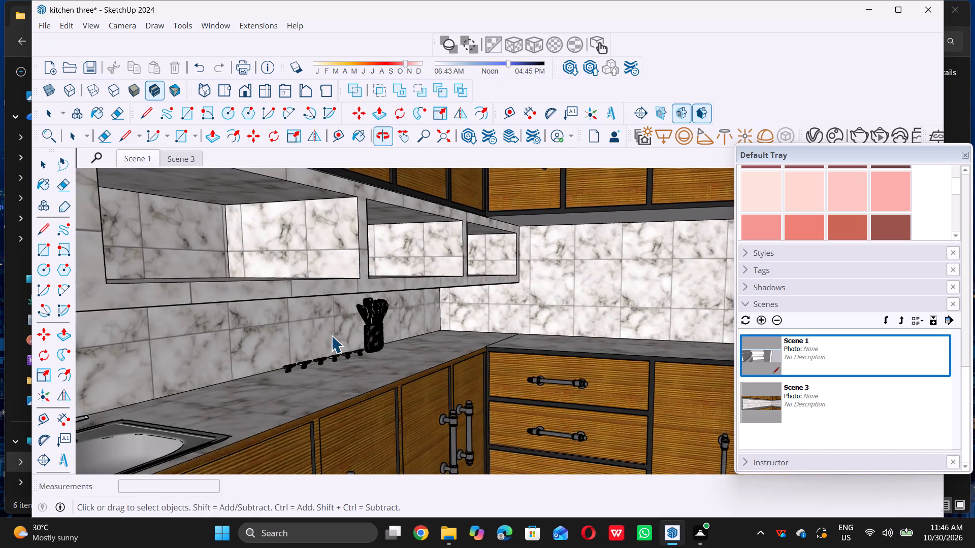
pyautogui.scroll(8, 331, 335)
# Widen the utensil set along the red axis to about 2.56 with Scale, away from the backsplash wall.
pyautogui.click(431, 344)
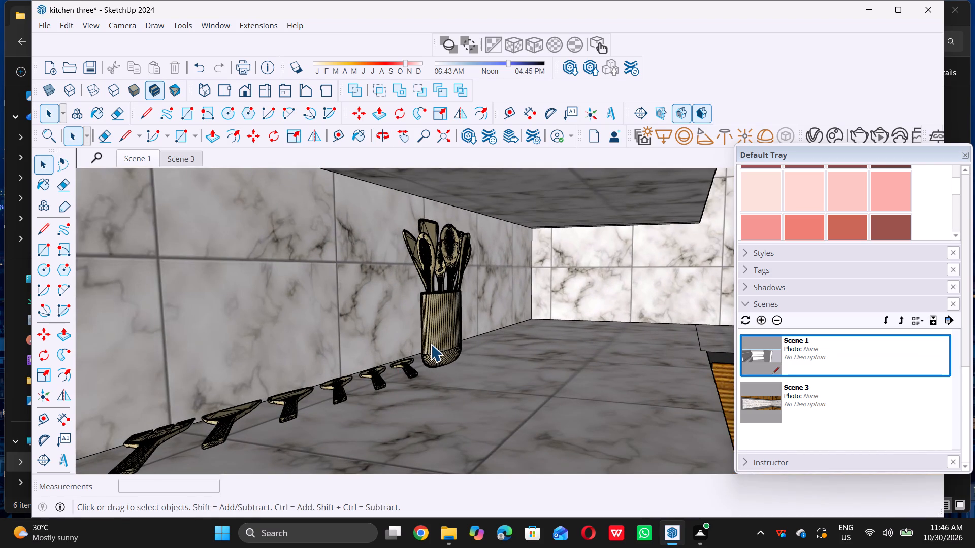
pyautogui.scroll(-6, 415, 349)
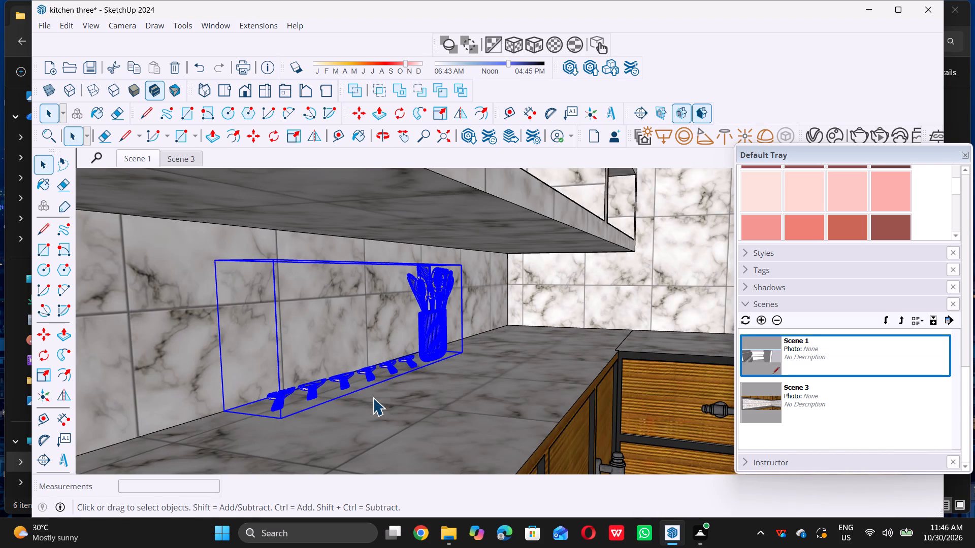
pyautogui.press('s')
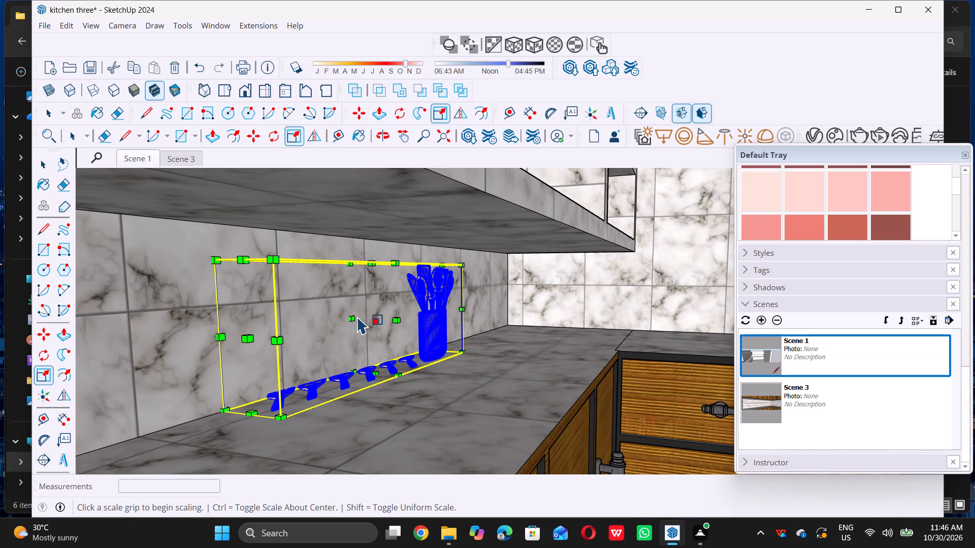
pyautogui.scroll(4, 371, 265)
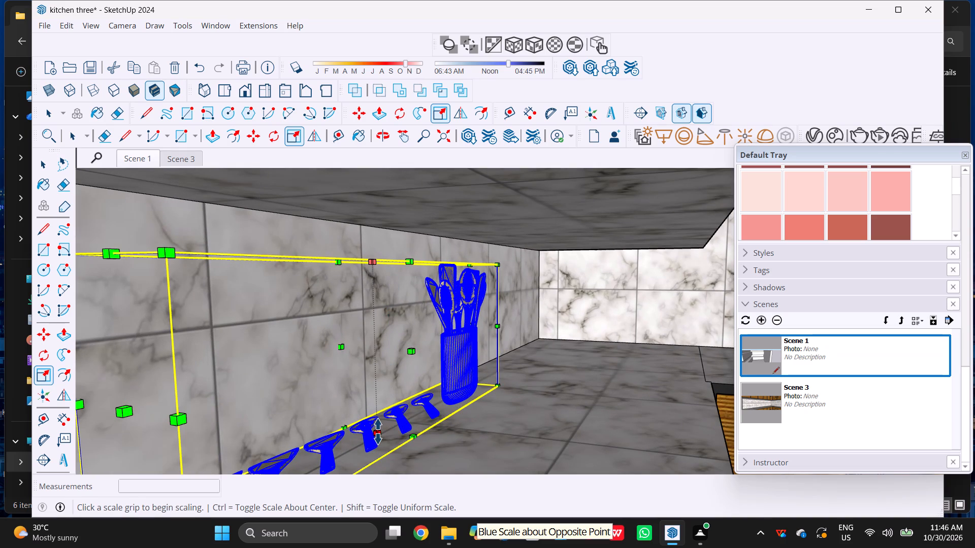
pyautogui.scroll(-5, 408, 386)
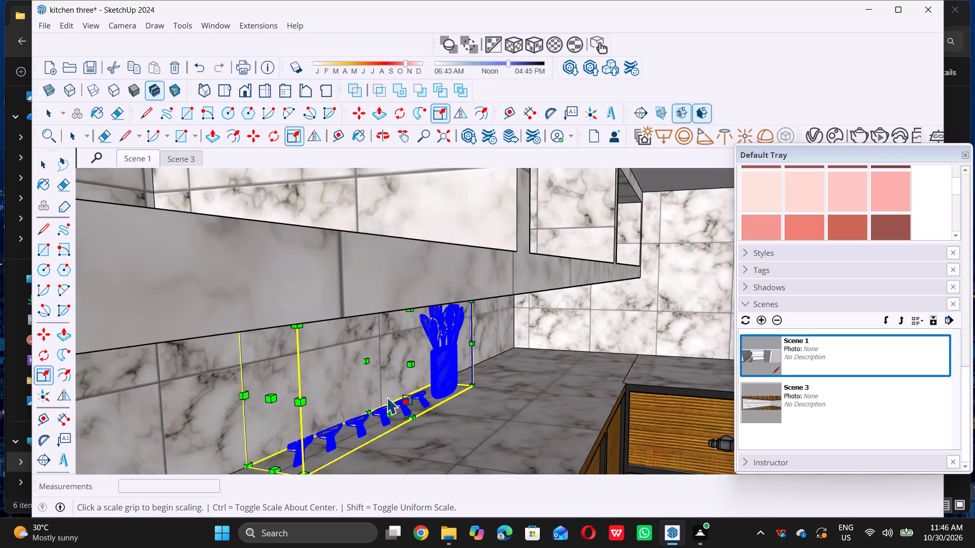
pyautogui.scroll(-5, 398, 374)
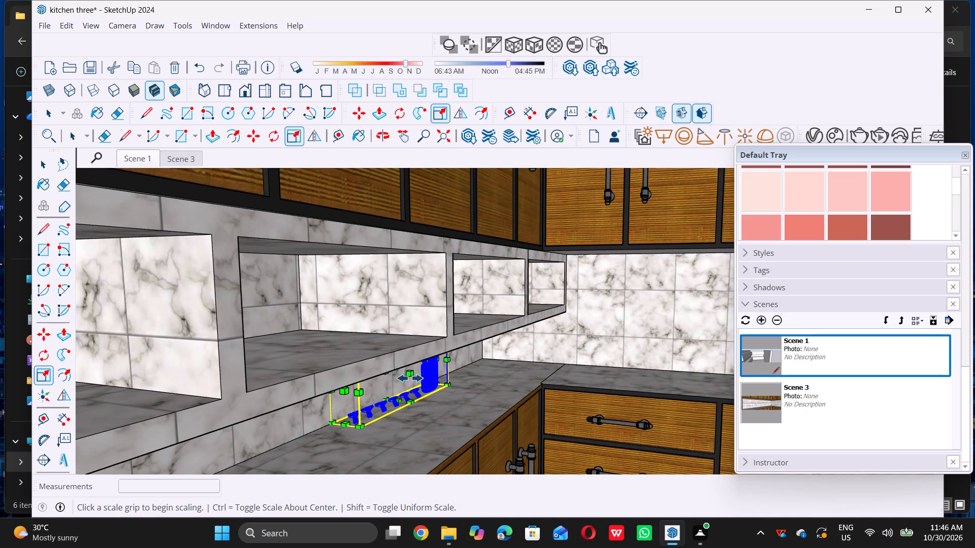
pyautogui.moveTo(404, 353); pyautogui.dragTo(397, 325, button='middle')
pyautogui.scroll(3, 403, 370)
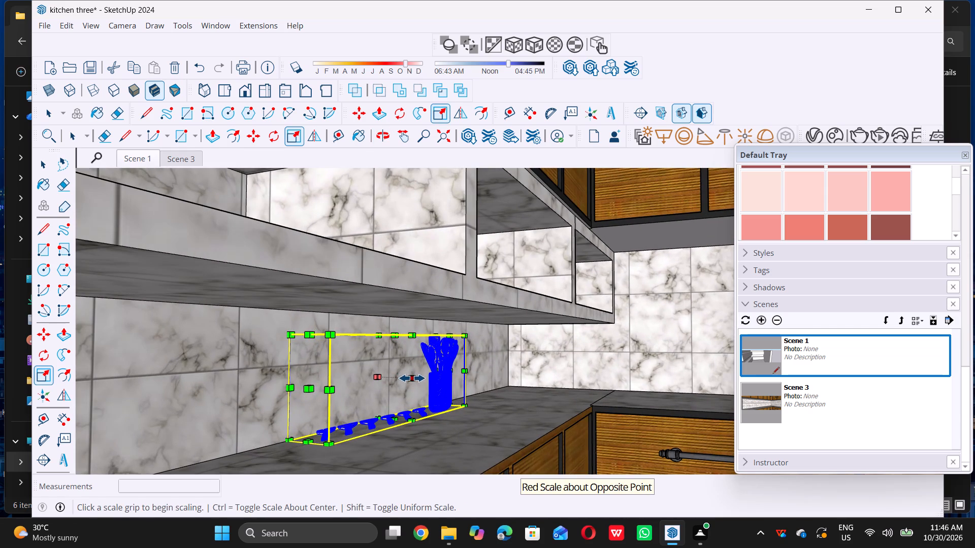
pyautogui.doubleClick(412, 378)
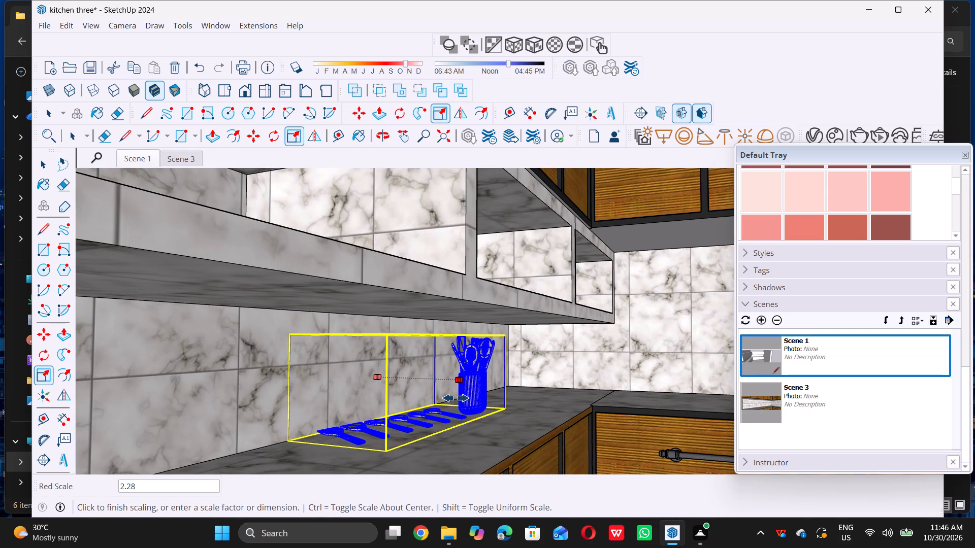
pyautogui.doubleClick(466, 408)
pyautogui.press('space')
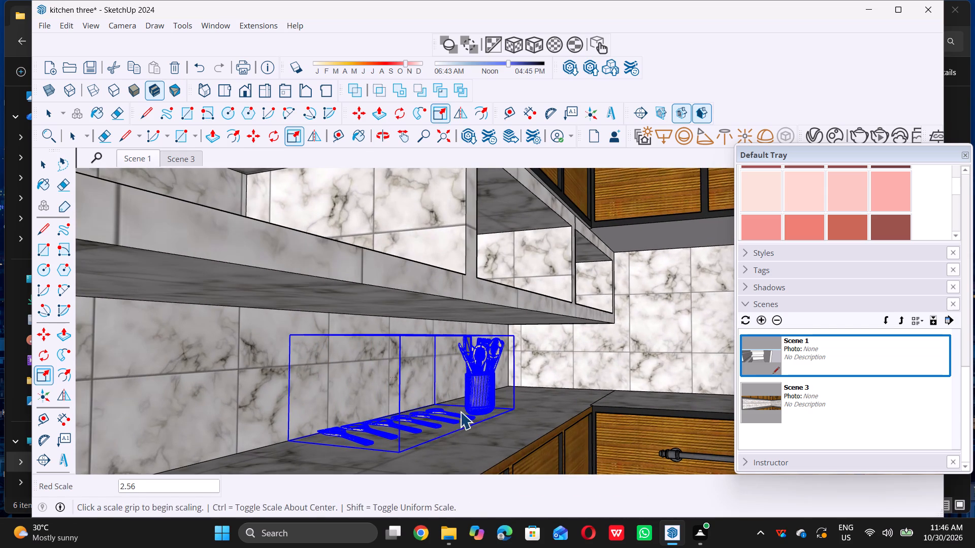
# Deselect the utensil set and examine how it sits on the countertop beneath the niches.
pyautogui.scroll(-18, 433, 424)
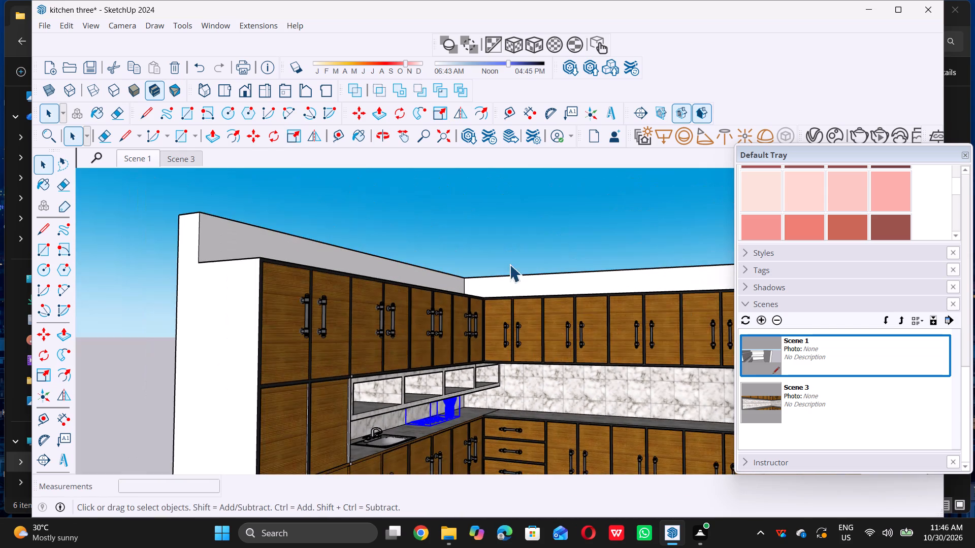
pyautogui.tripleClick(538, 216)
pyautogui.moveTo(499, 350); pyautogui.dragTo(381, 392, button='middle')
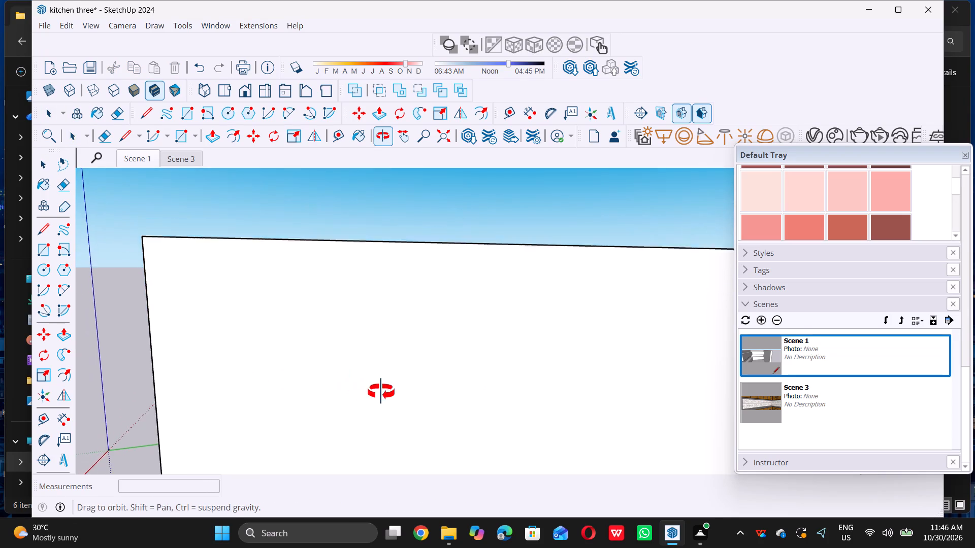
pyautogui.moveTo(381, 392); pyautogui.dragTo(454, 426, button='middle')
pyautogui.scroll(16, 433, 387)
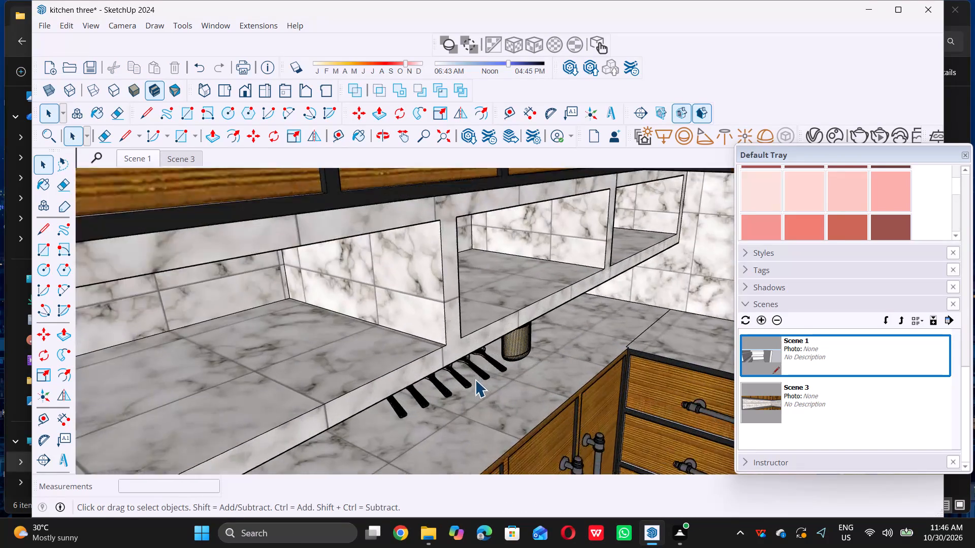
pyautogui.moveTo(457, 363); pyautogui.dragTo(437, 335, button='middle')
pyautogui.scroll(-4, 438, 359)
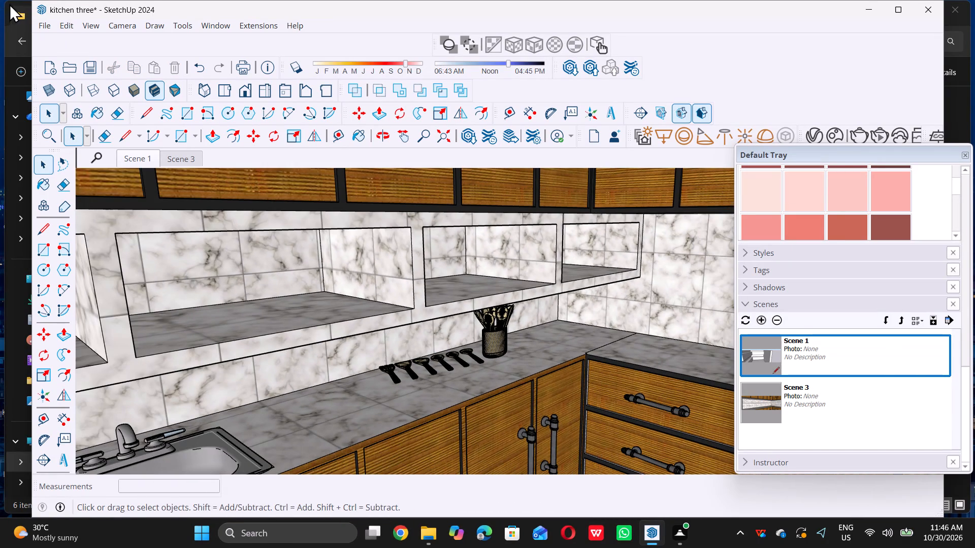
# Import the saved fruit model from the Pictures folder into the kitchen model.
pyautogui.tripleClick(44, 28)
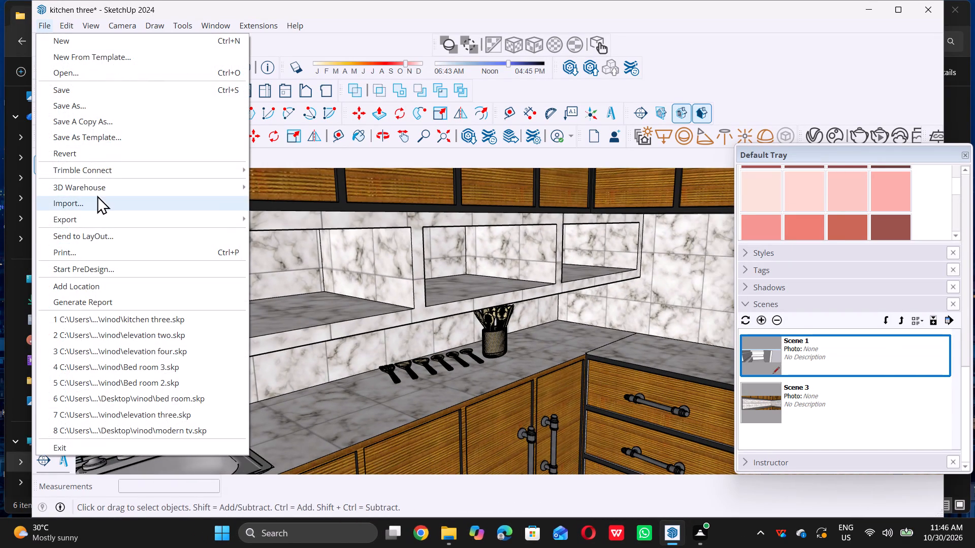
pyautogui.doubleClick(97, 197)
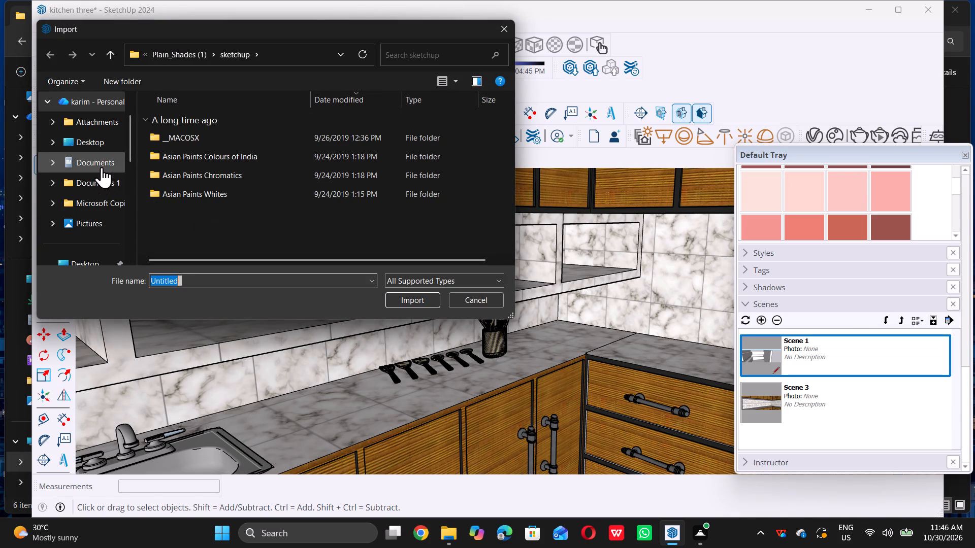
pyautogui.scroll(-2, 102, 153)
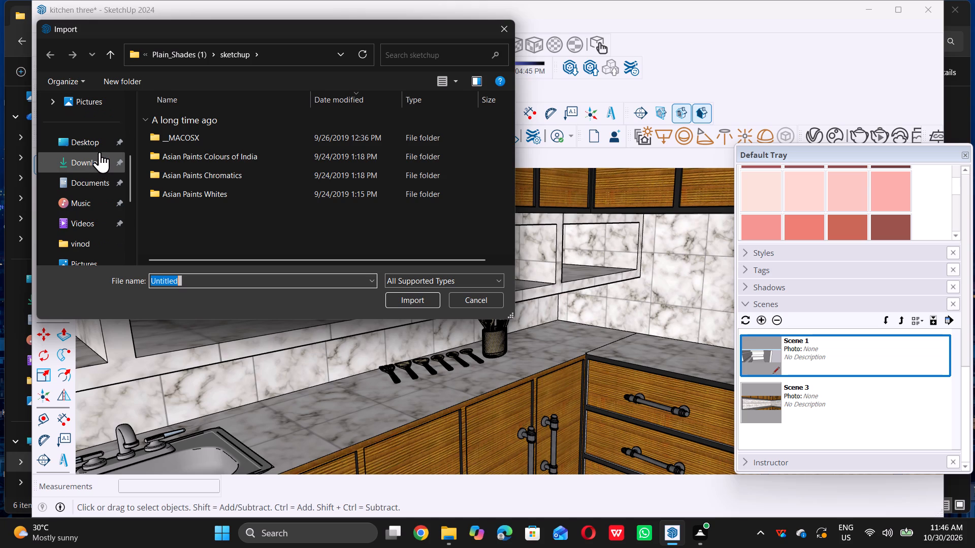
pyautogui.doubleClick(99, 160)
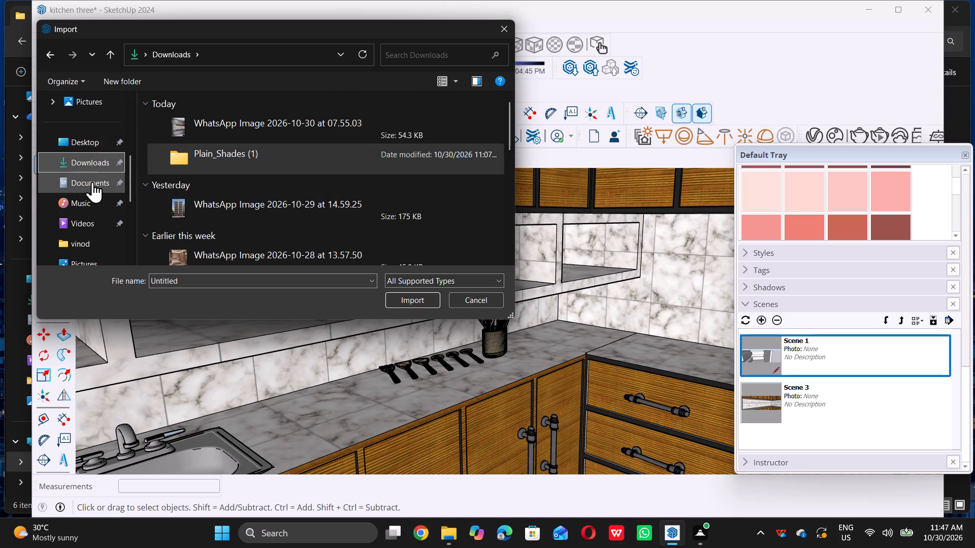
pyautogui.scroll(-1, 92, 186)
pyautogui.doubleClick(91, 197)
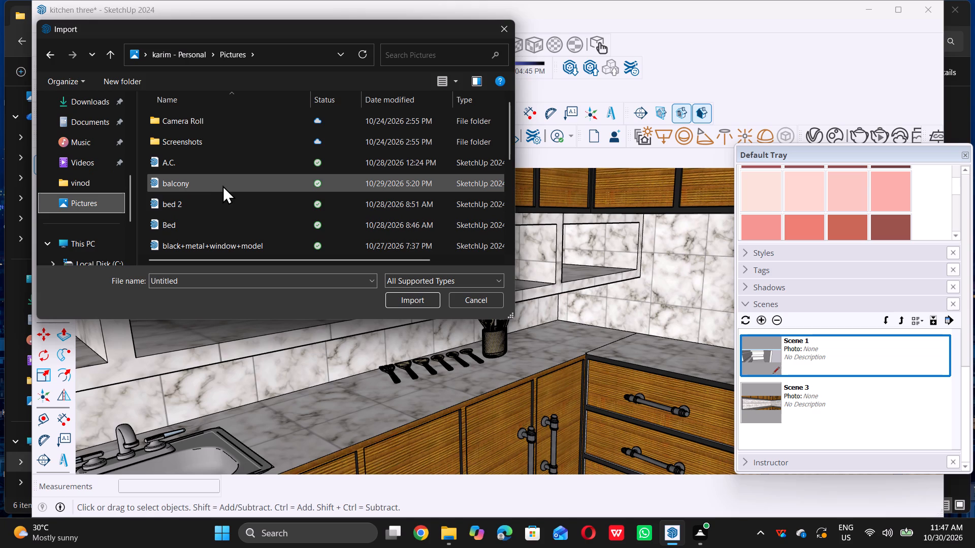
pyautogui.scroll(-1, 222, 191)
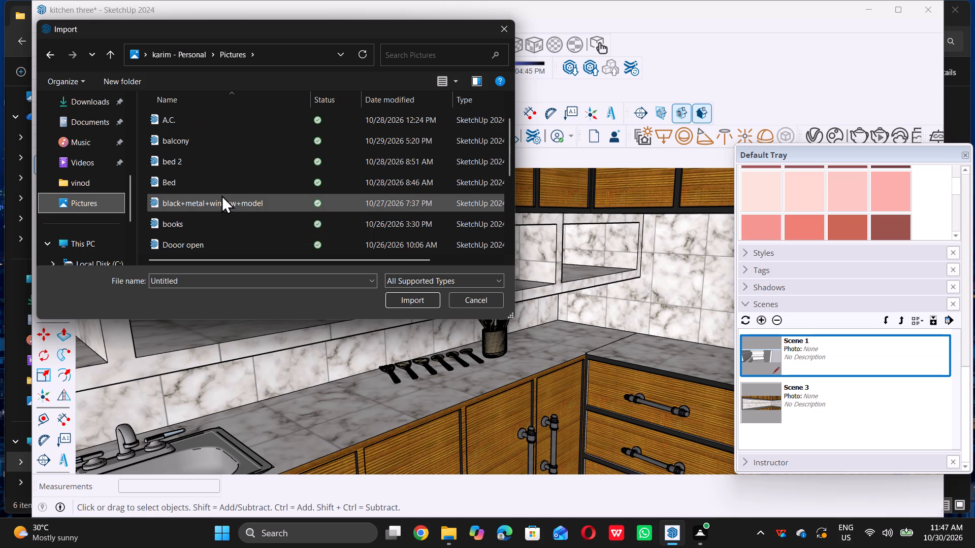
pyautogui.scroll(-2, 221, 196)
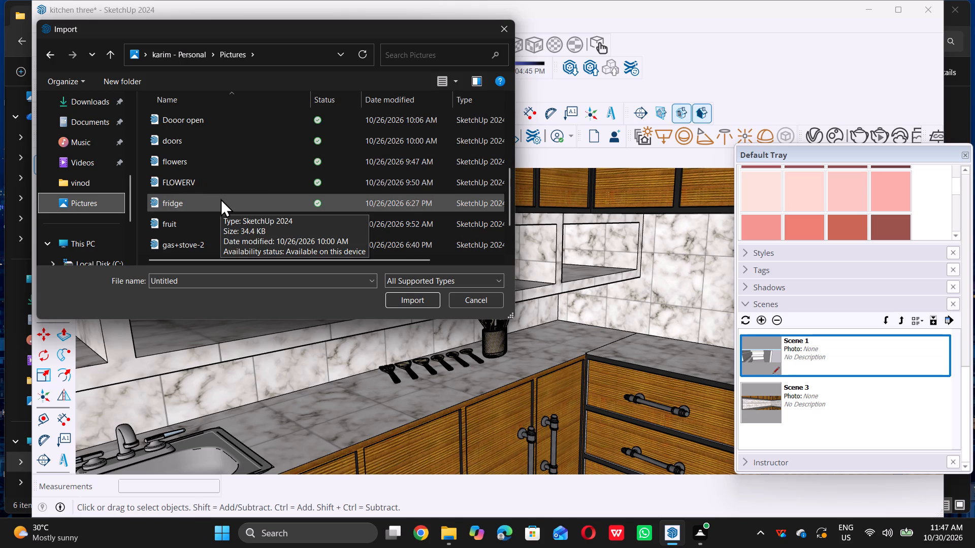
pyautogui.scroll(-1, 220, 198)
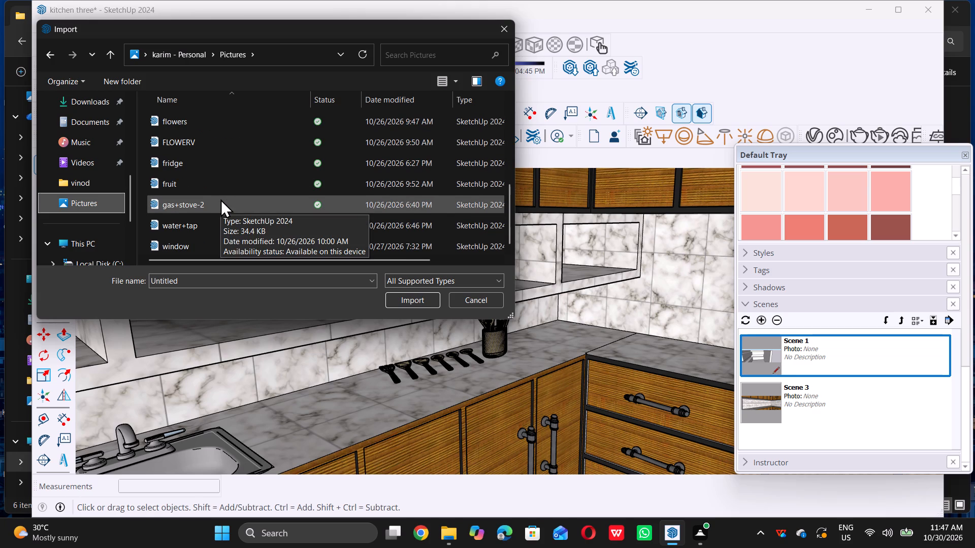
pyautogui.scroll(-4, 220, 199)
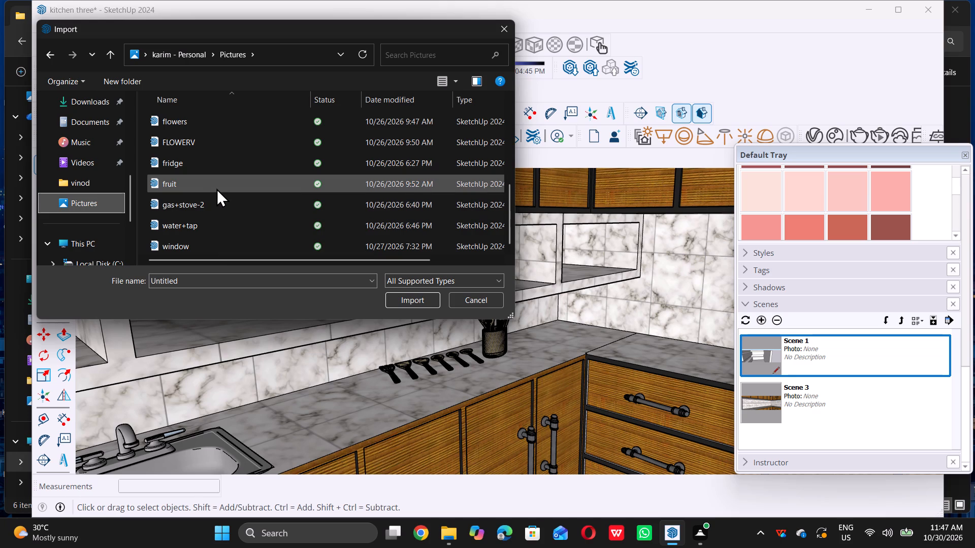
pyautogui.tripleClick(217, 185)
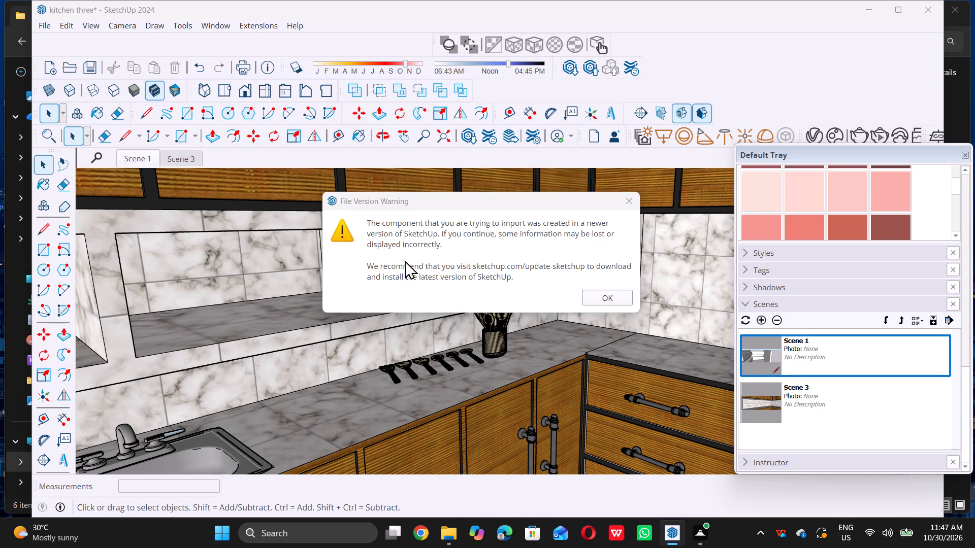
pyautogui.doubleClick(632, 201)
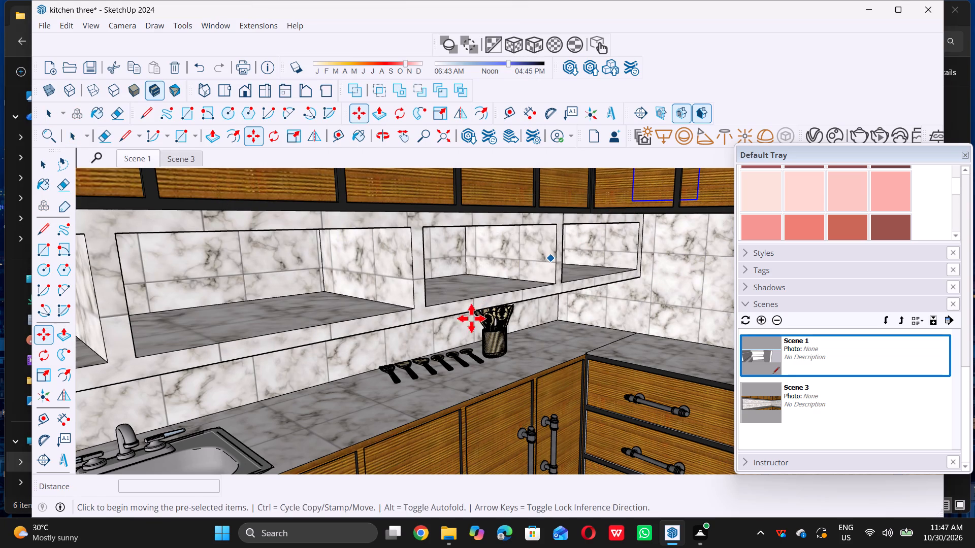
# Examine where the imported fruit model sits from the whole-kitchen view and deselect it.
pyautogui.scroll(-5, 390, 368)
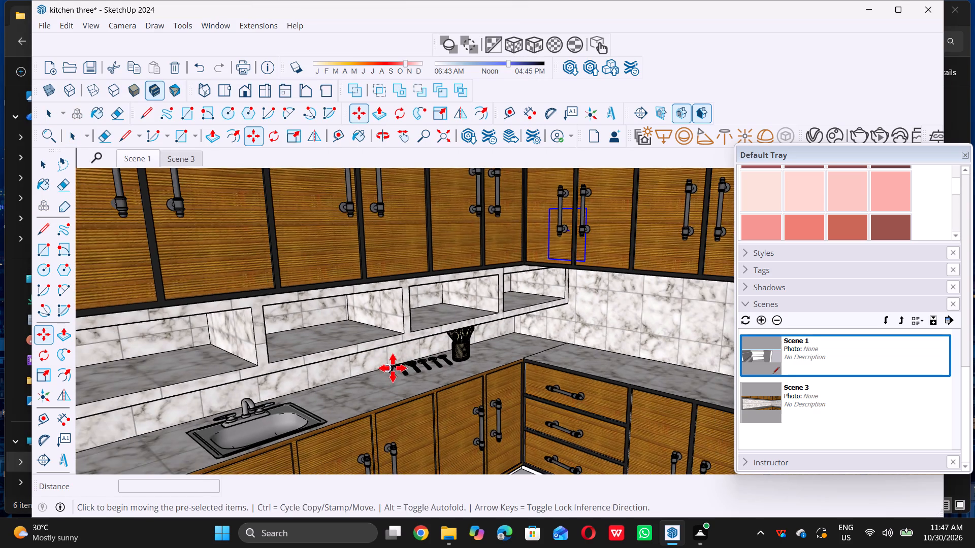
pyautogui.scroll(-5, 393, 368)
pyautogui.scroll(-8, 476, 403)
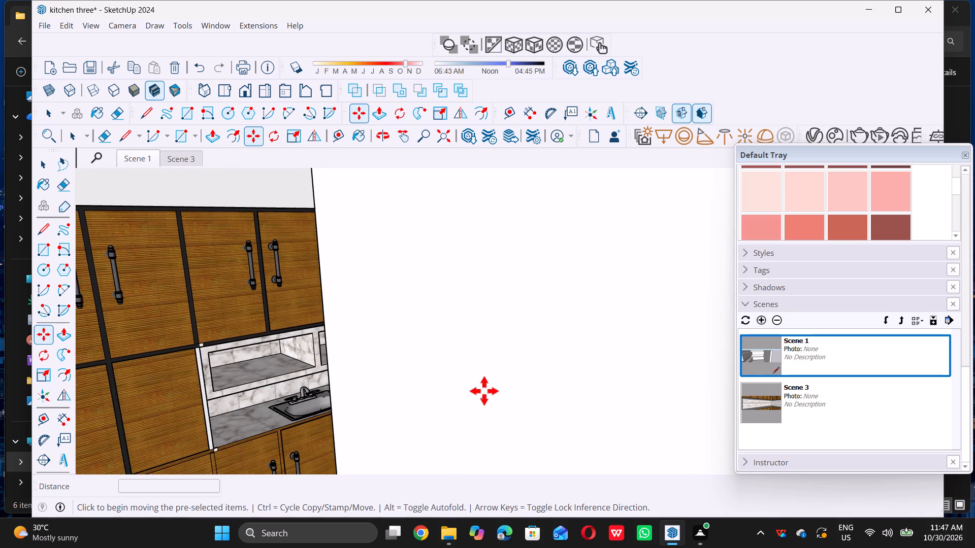
pyautogui.scroll(-20, 484, 391)
pyautogui.scroll(-11, 484, 391)
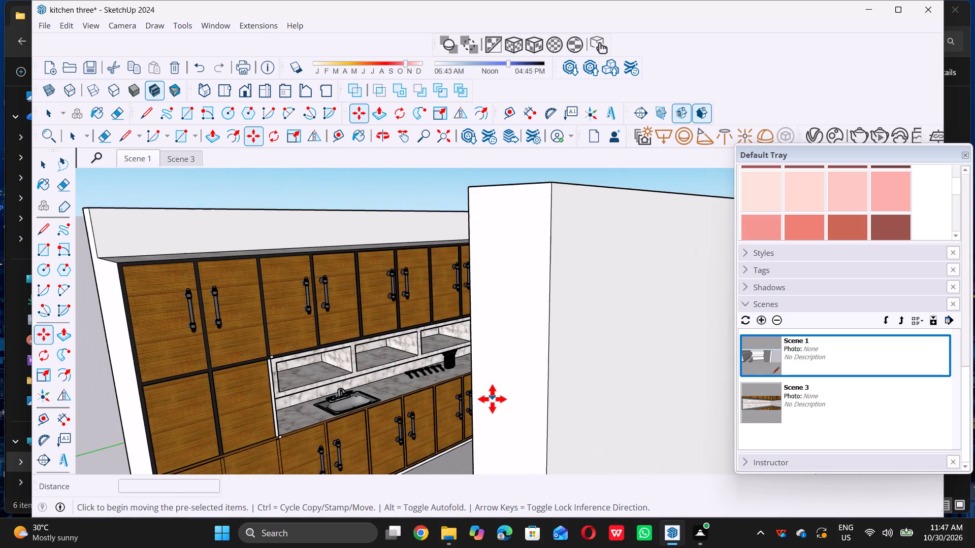
pyautogui.scroll(-4, 492, 399)
pyautogui.moveTo(394, 409); pyautogui.dragTo(454, 405, button='middle')
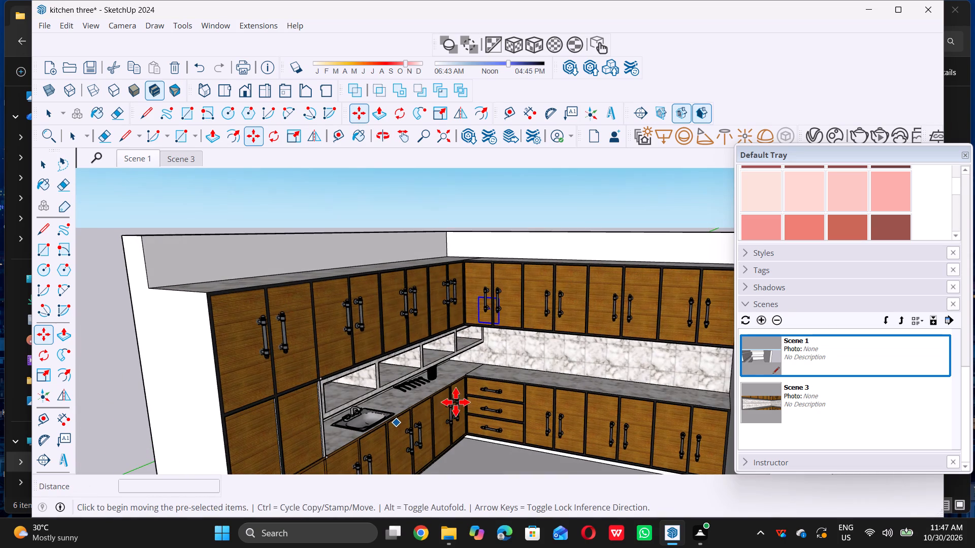
pyautogui.scroll(-3, 466, 393)
pyautogui.scroll(5, 519, 372)
pyautogui.scroll(-2, 507, 380)
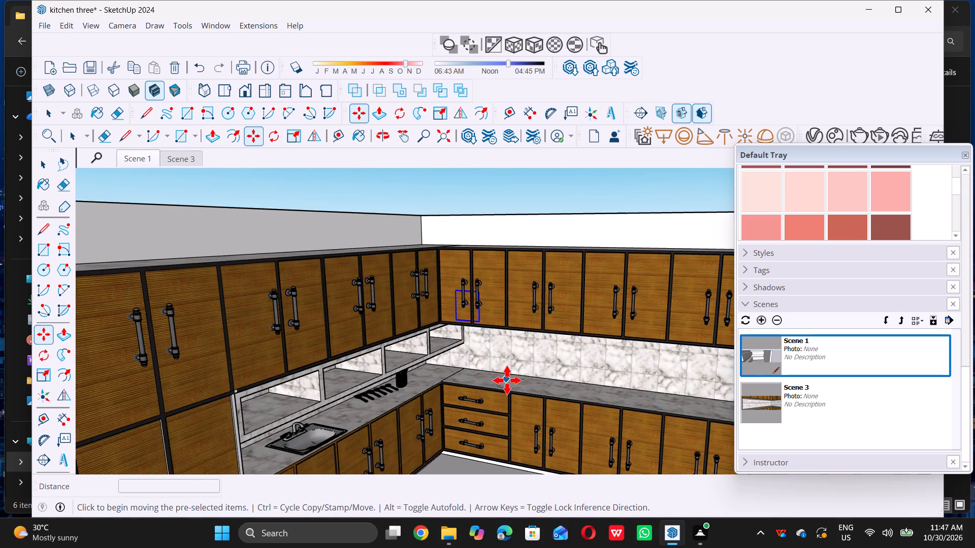
pyautogui.scroll(-8, 507, 380)
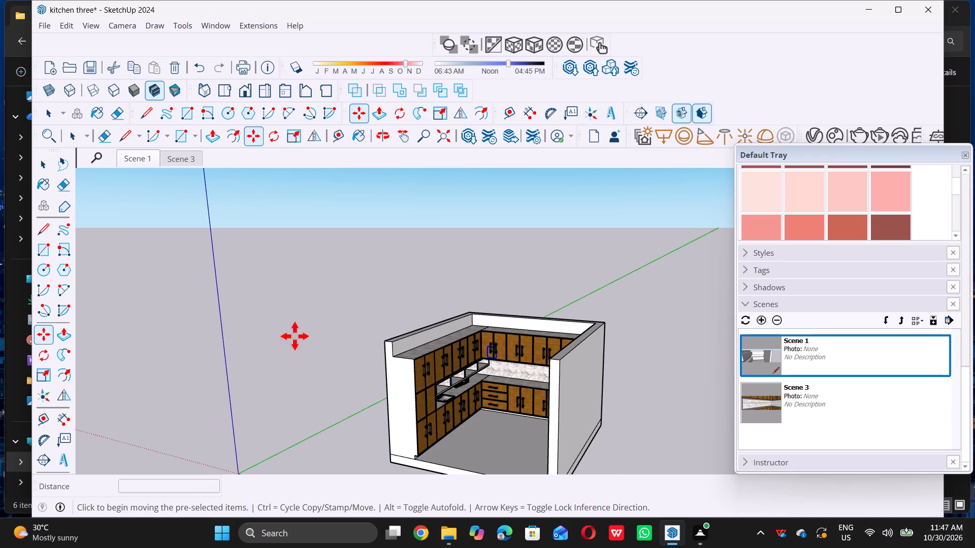
pyautogui.scroll(2, 405, 321)
pyautogui.scroll(16, 490, 333)
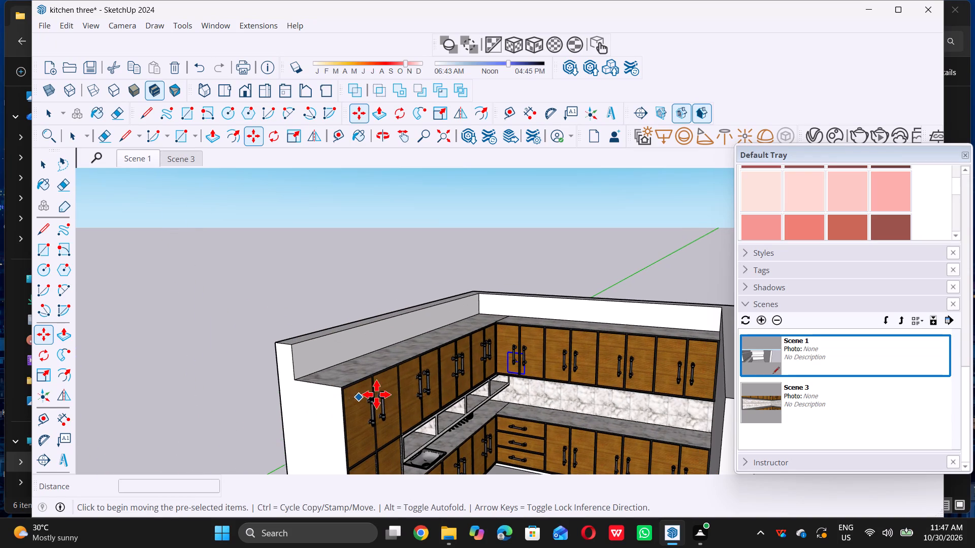
pyautogui.scroll(-10, 452, 375)
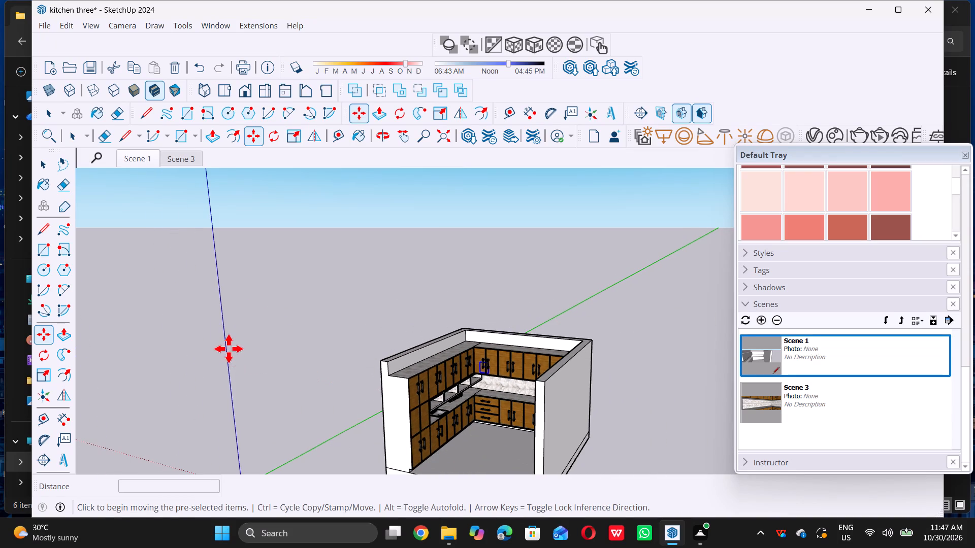
pyautogui.press('space')
pyautogui.tripleClick(241, 340)
pyautogui.scroll(-8, 241, 340)
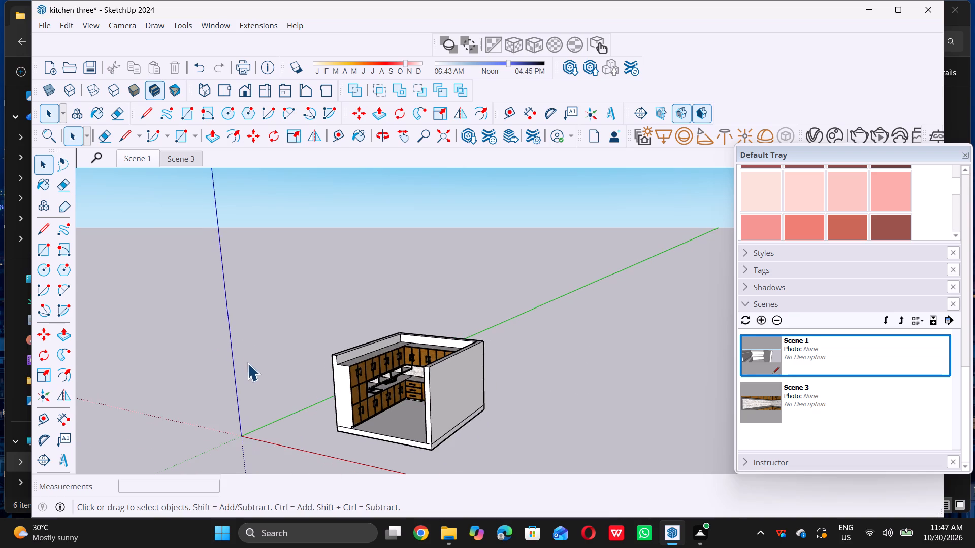
pyautogui.scroll(-3, 247, 363)
pyautogui.moveTo(254, 384); pyautogui.dragTo(273, 387, button='middle')
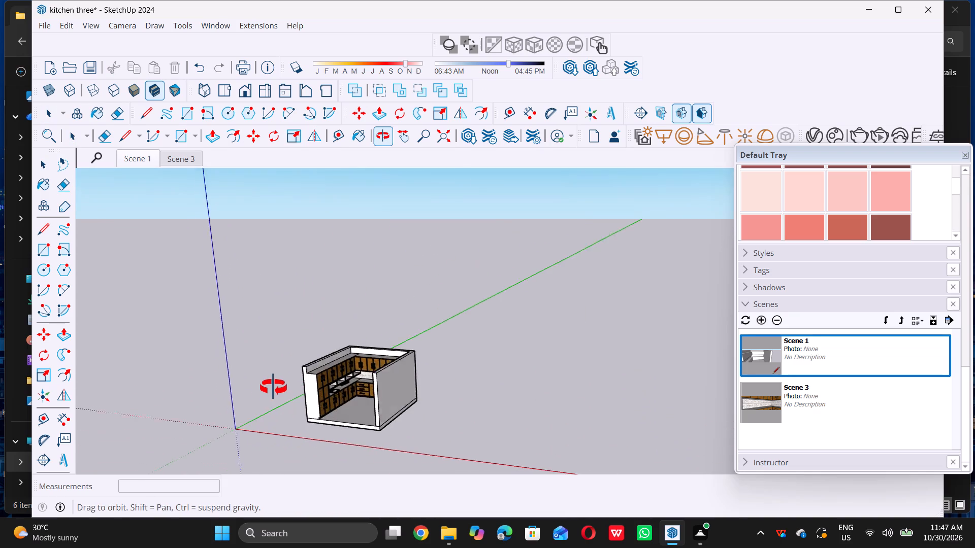
pyautogui.moveTo(273, 387); pyautogui.dragTo(259, 383, button='middle')
pyautogui.scroll(18, 342, 387)
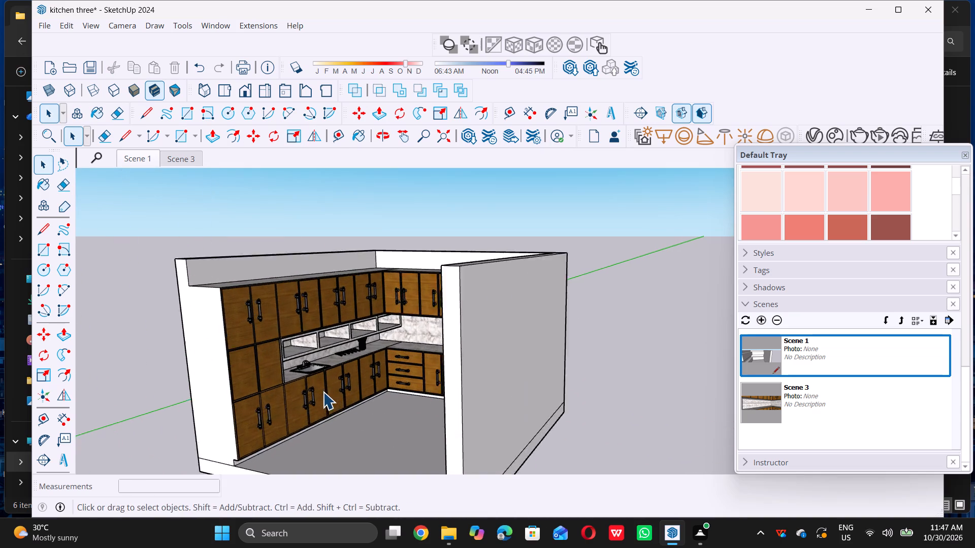
pyautogui.scroll(-12, 322, 375)
# Place a Tape Measure guide on the floor 3' out from the bottom edge of the sink-side base cabinets' plinth.
pyautogui.moveTo(347, 313); pyautogui.dragTo(317, 424, button='middle')
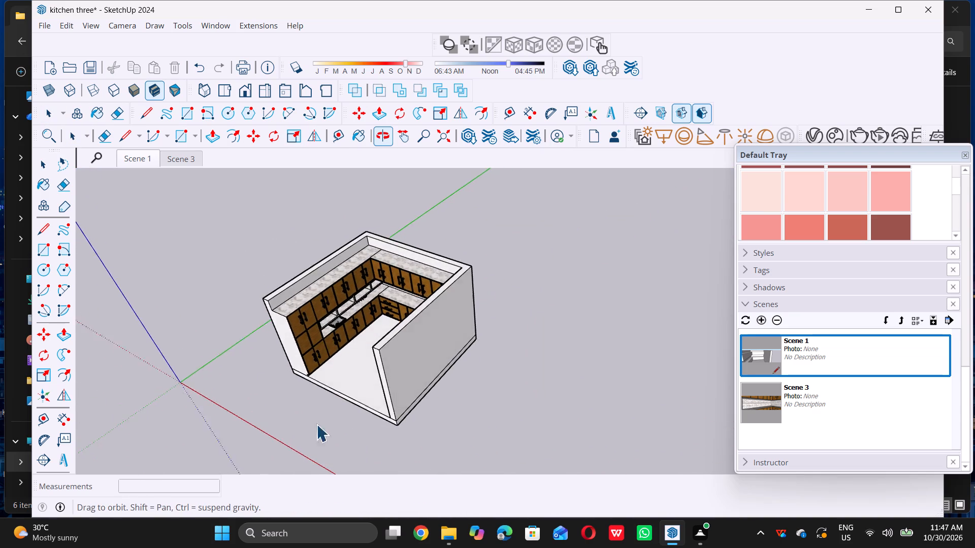
pyautogui.scroll(15, 323, 387)
pyautogui.scroll(-6, 328, 374)
pyautogui.moveTo(327, 391); pyautogui.dragTo(338, 359, button='middle')
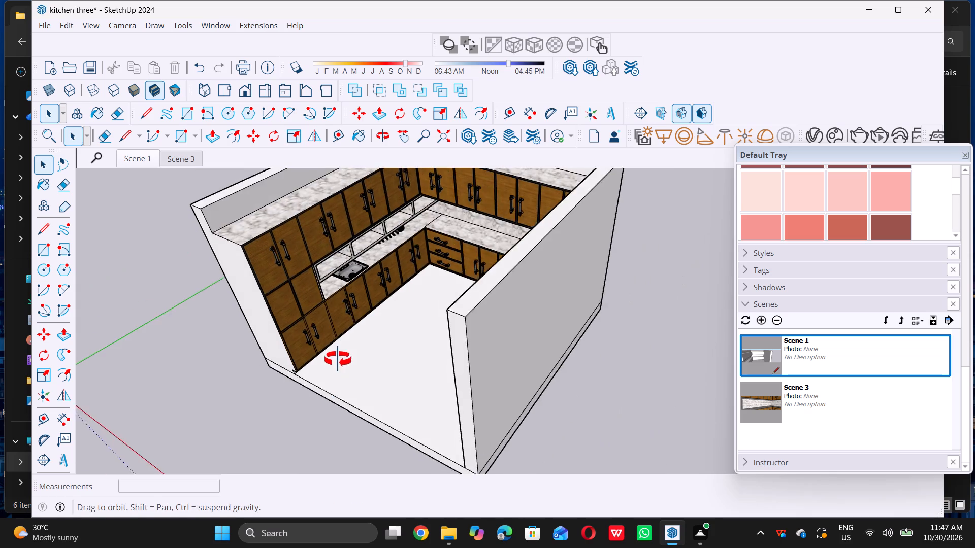
pyautogui.moveTo(338, 359); pyautogui.dragTo(347, 321, button='middle')
pyautogui.scroll(12, 334, 351)
pyautogui.moveTo(309, 351); pyautogui.dragTo(310, 341, button='middle')
pyautogui.scroll(7, 310, 343)
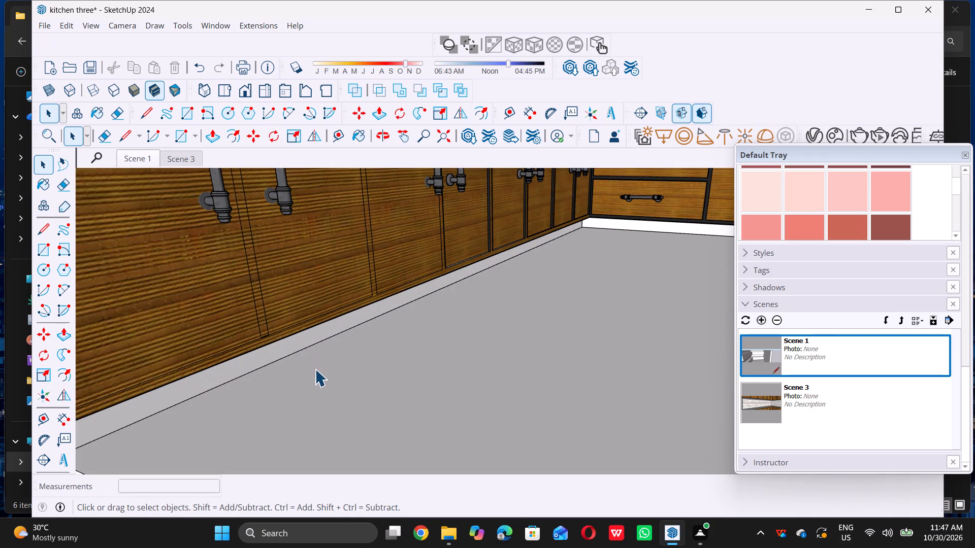
pyautogui.press('t')
pyautogui.click(305, 351)
pyautogui.scroll(-6, 306, 353)
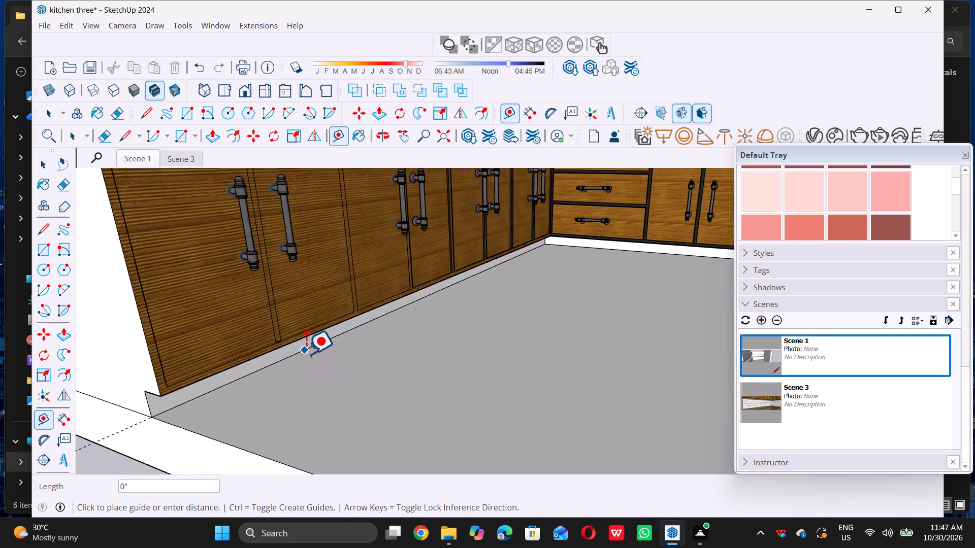
pyautogui.scroll(-6, 414, 391)
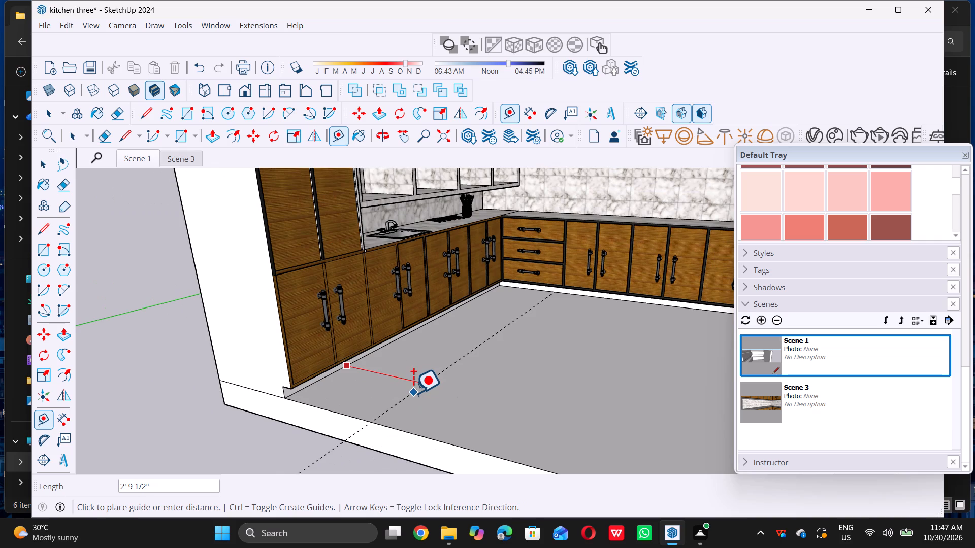
pyautogui.write("3'")
pyautogui.press('Return')
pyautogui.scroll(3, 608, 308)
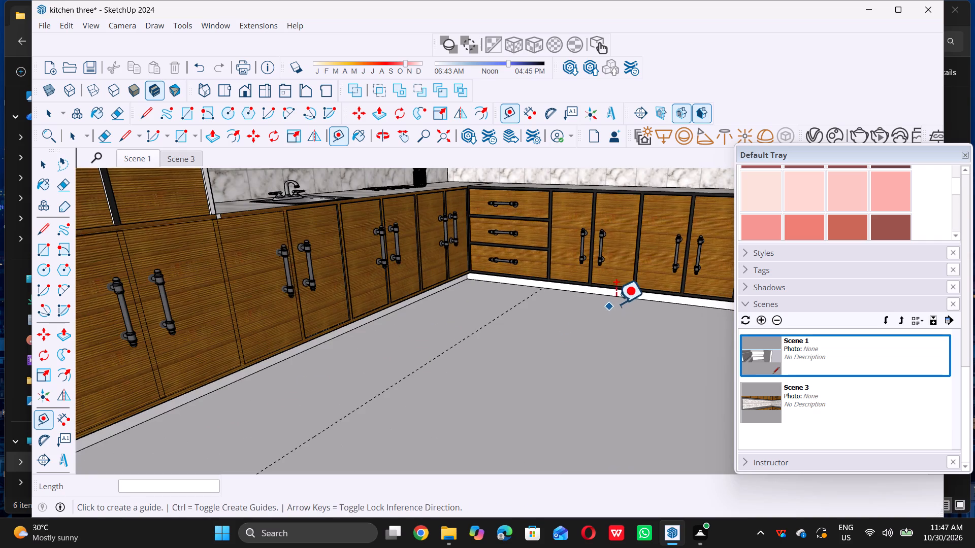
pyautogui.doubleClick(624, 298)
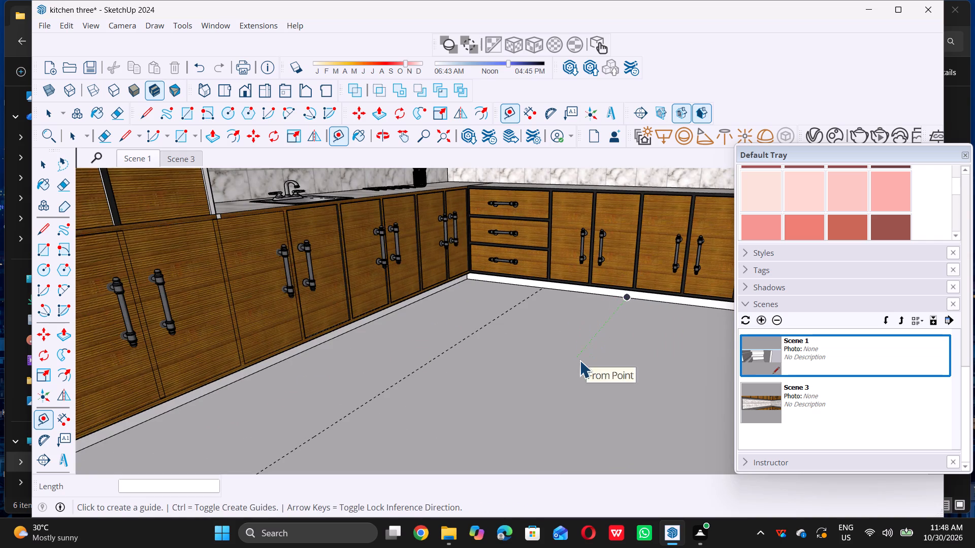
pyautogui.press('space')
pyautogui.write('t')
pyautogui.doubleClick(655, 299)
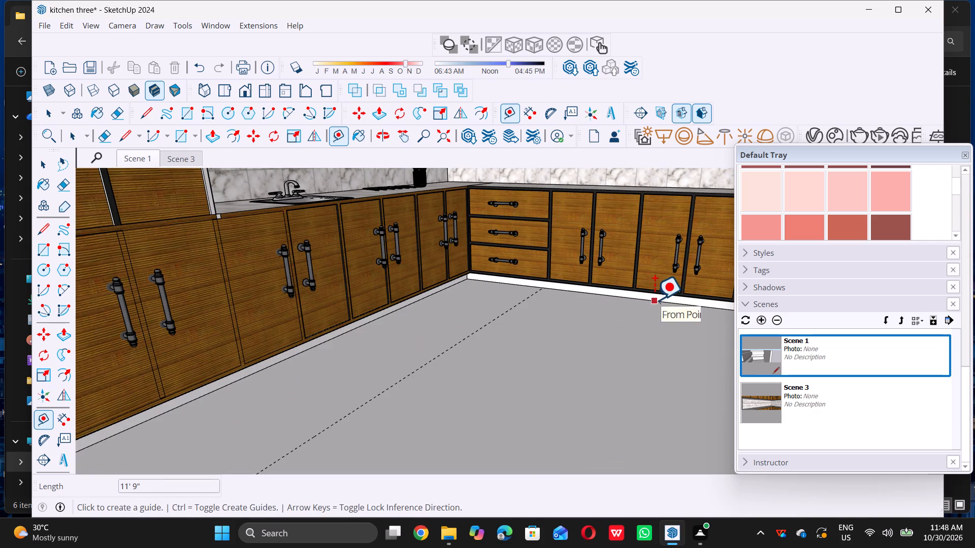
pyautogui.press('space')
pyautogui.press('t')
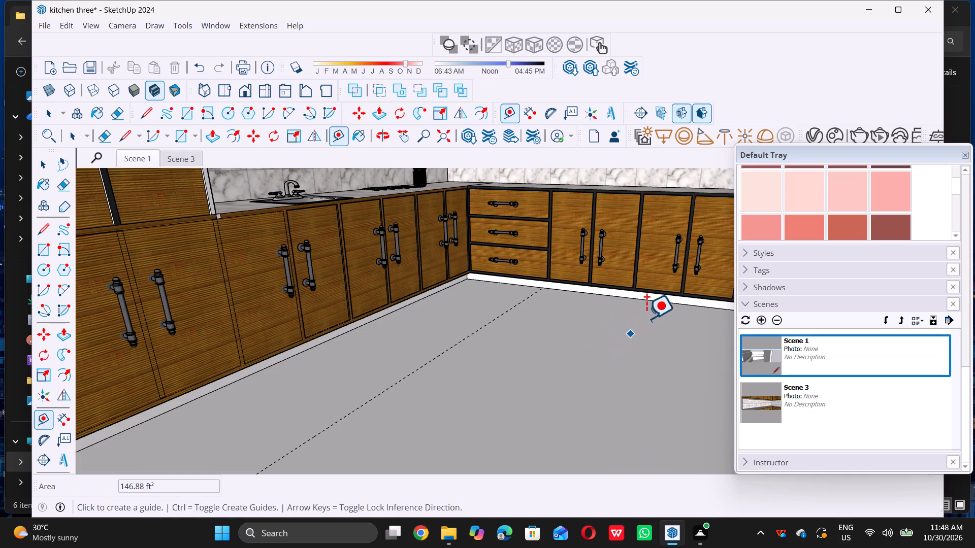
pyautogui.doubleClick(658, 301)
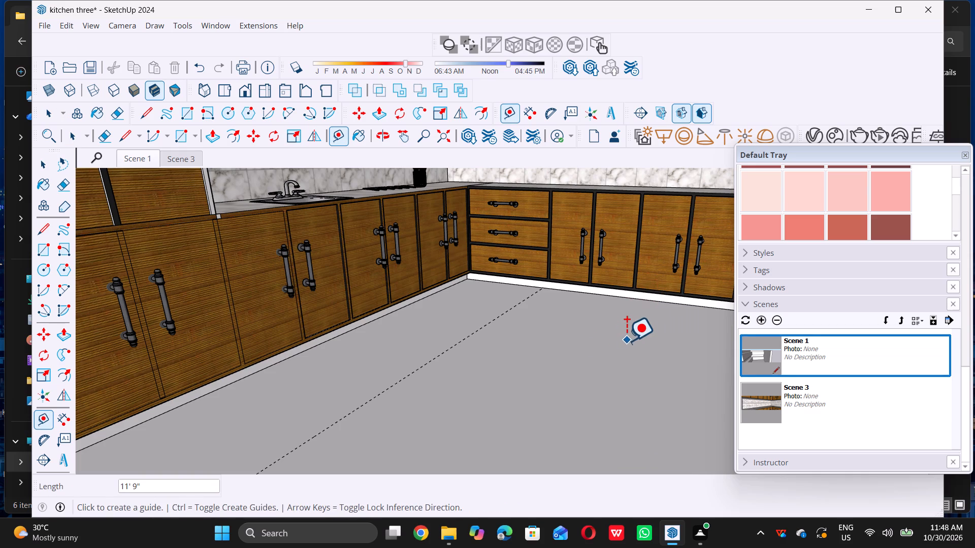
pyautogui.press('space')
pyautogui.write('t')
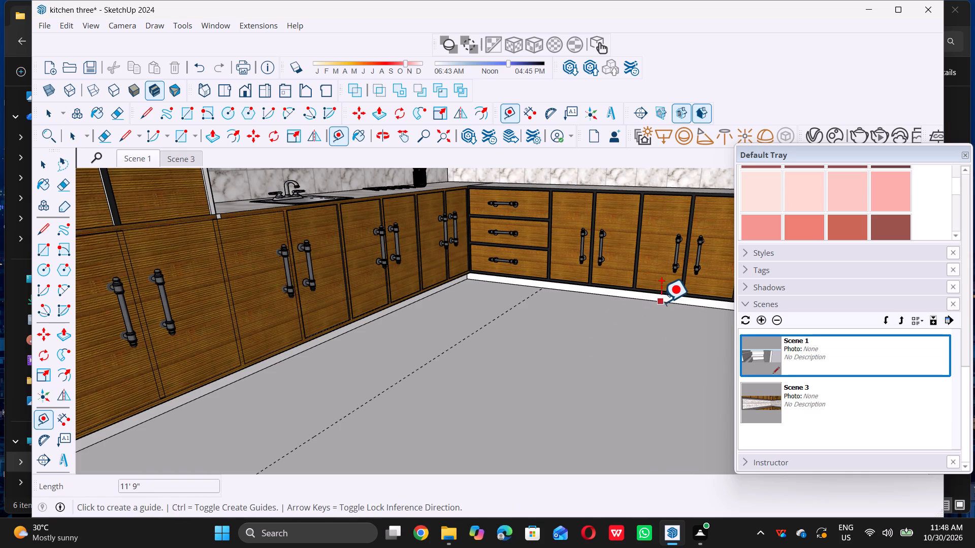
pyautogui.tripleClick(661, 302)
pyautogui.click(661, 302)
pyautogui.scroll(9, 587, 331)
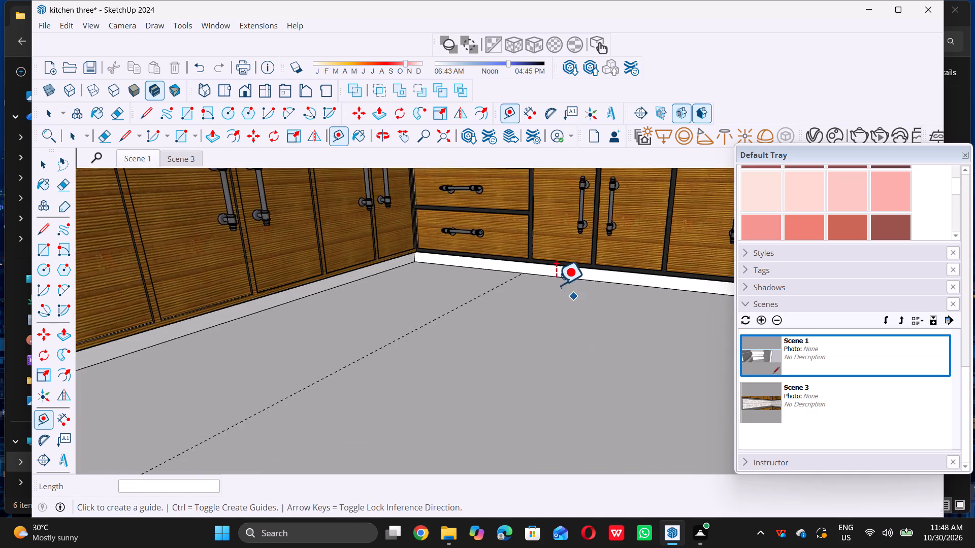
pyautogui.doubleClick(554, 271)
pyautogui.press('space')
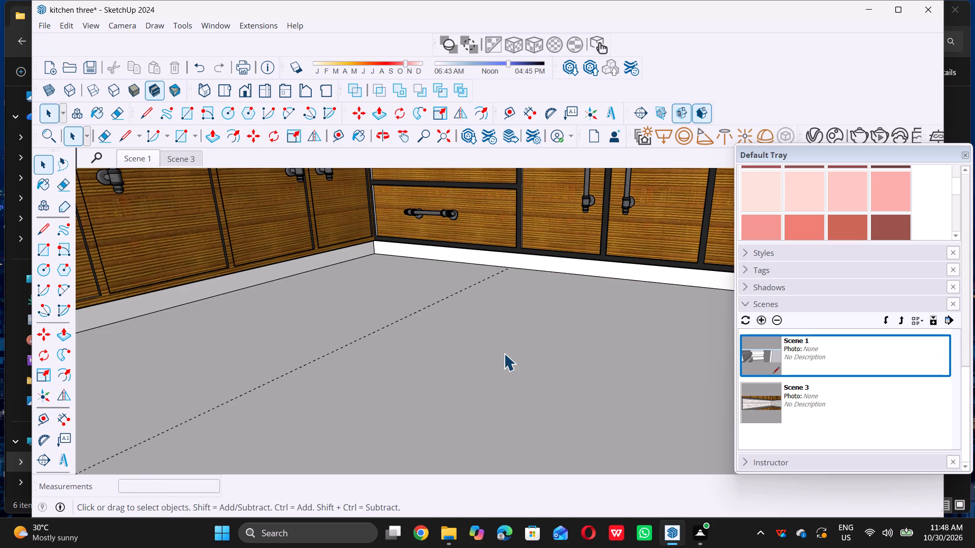
# Place a Tape Measure guide on the floor 3' out from the bottom edge of the back-wall base cabinets' plinth.
pyautogui.press('t')
pyautogui.tripleClick(596, 275)
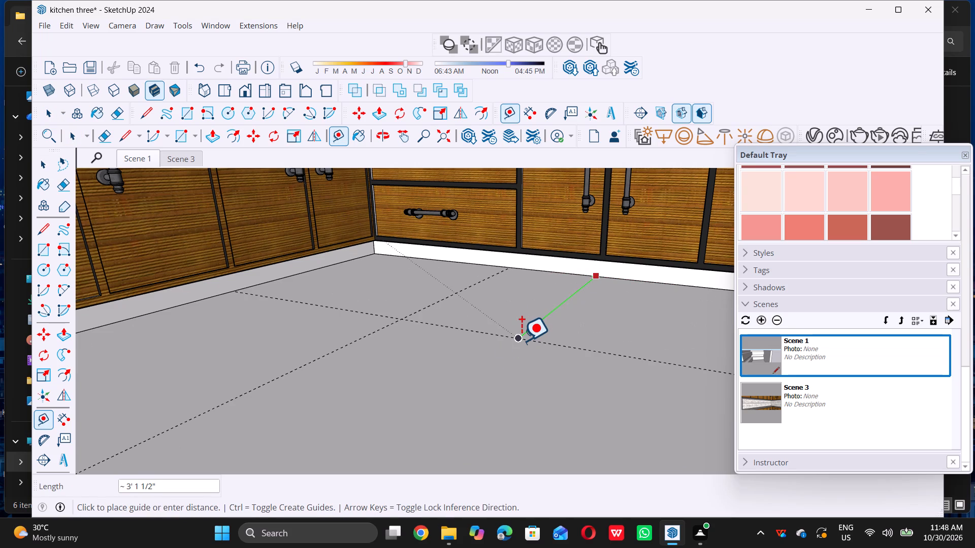
pyautogui.write("3'")
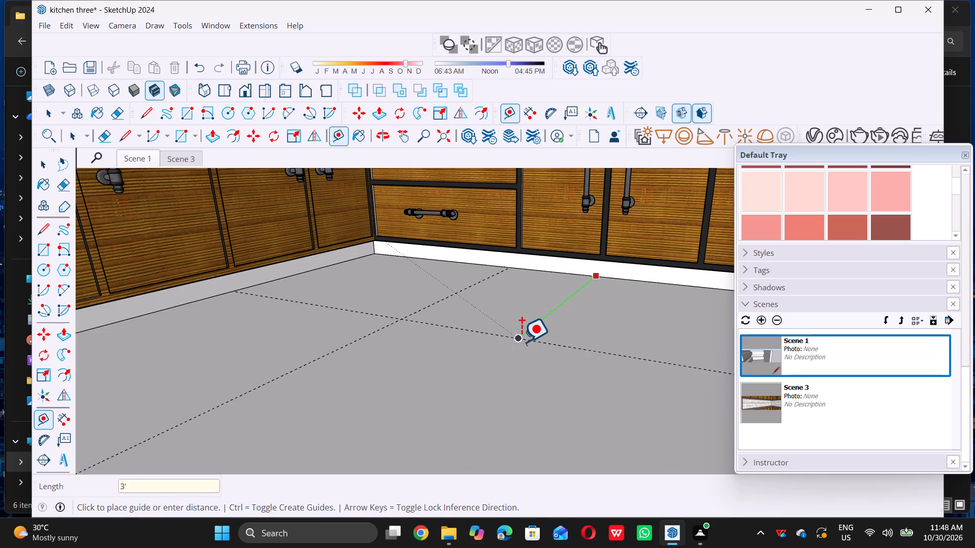
pyautogui.press('Return')
pyautogui.press('space')
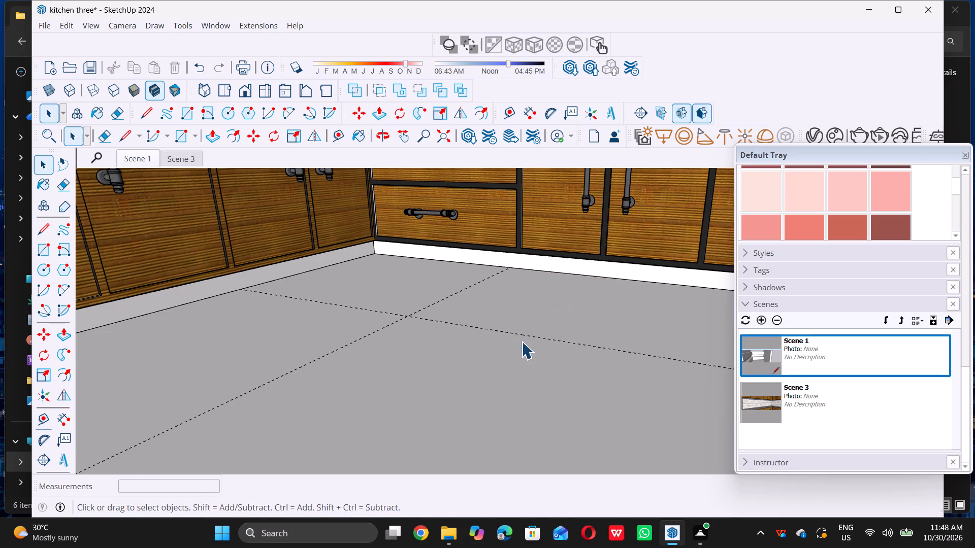
# Place a parallel floor guide 4' from the guide in front of the sink-side cabinets, towards the open floor.
pyautogui.scroll(-15, 473, 359)
pyautogui.scroll(-1, 439, 322)
pyautogui.moveTo(418, 334); pyautogui.dragTo(422, 338, button='middle')
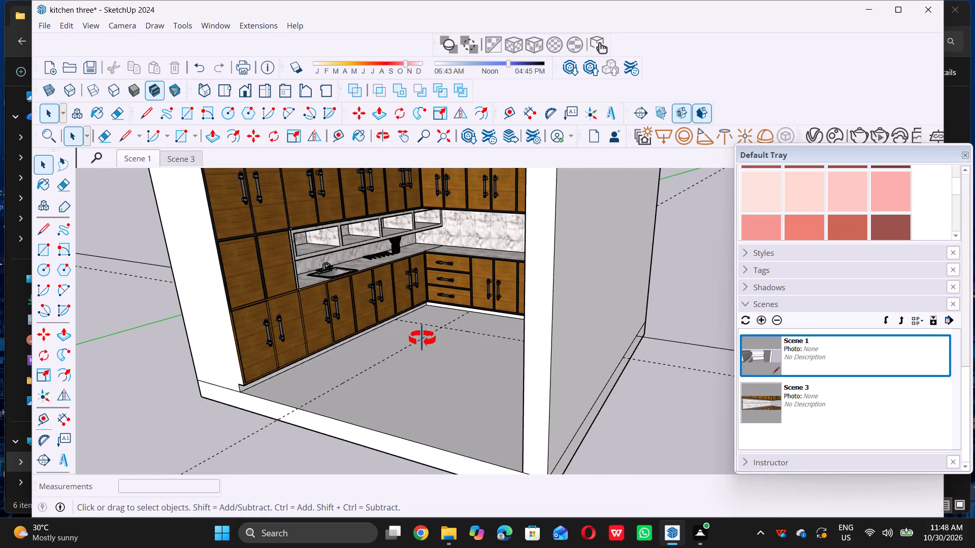
pyautogui.moveTo(422, 338); pyautogui.dragTo(407, 384, button='middle')
pyautogui.scroll(-5, 415, 364)
pyautogui.scroll(6, 350, 423)
pyautogui.moveTo(384, 387); pyautogui.dragTo(395, 379, button='middle')
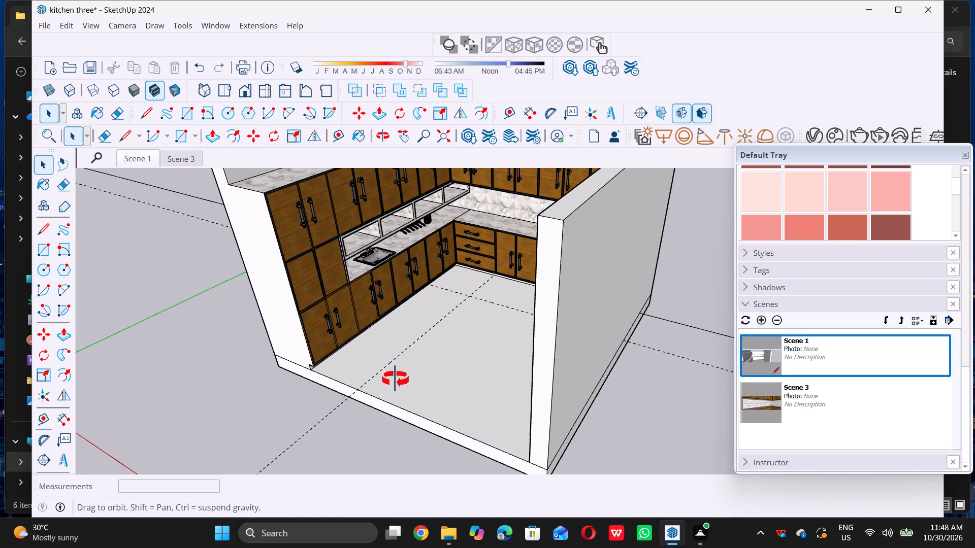
pyautogui.moveTo(395, 379); pyautogui.dragTo(429, 355, button='middle')
pyautogui.scroll(5, 429, 355)
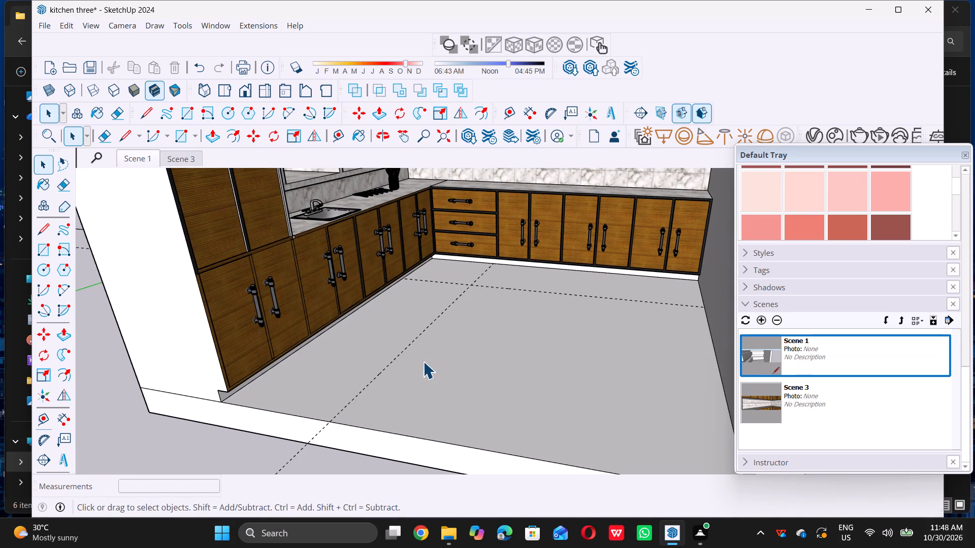
pyautogui.scroll(-2, 422, 362)
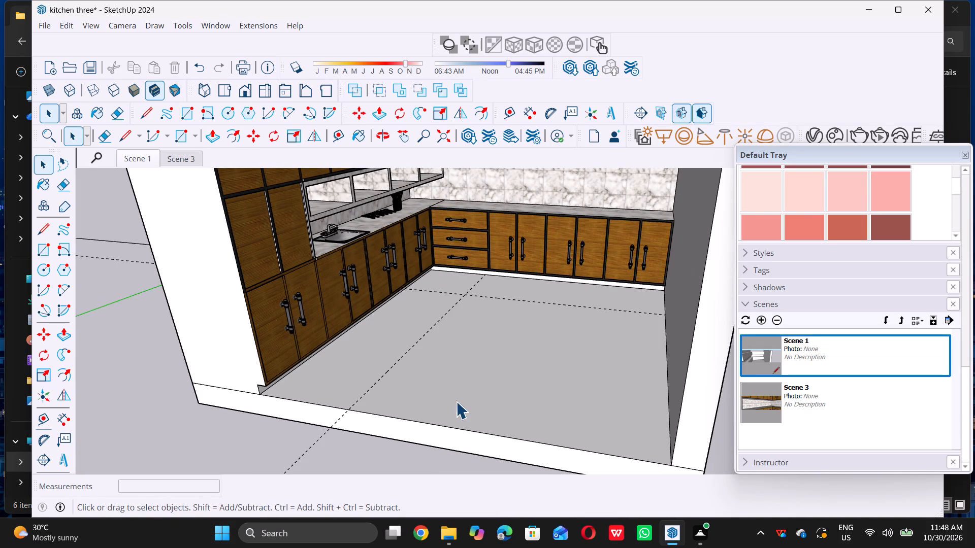
pyautogui.press('t')
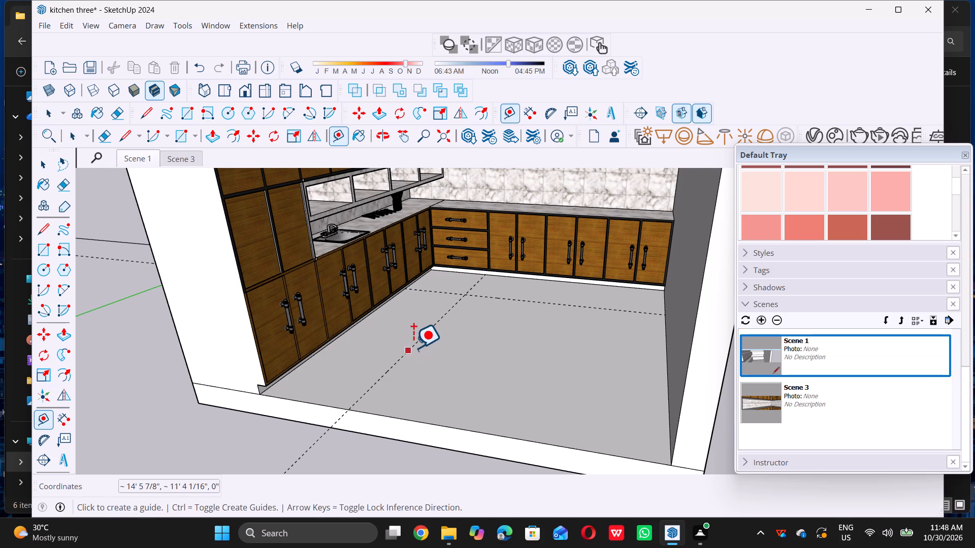
pyautogui.tripleClick(413, 348)
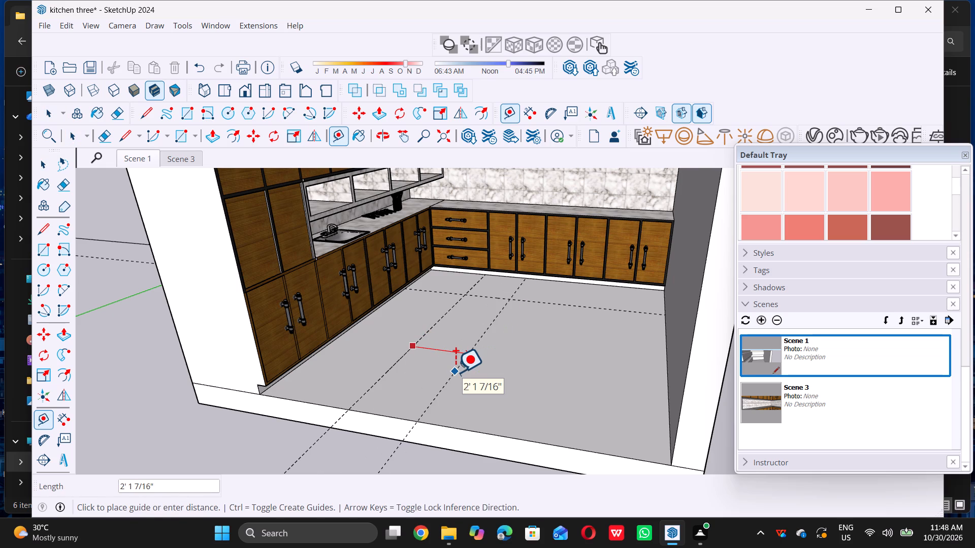
pyautogui.write("4'")
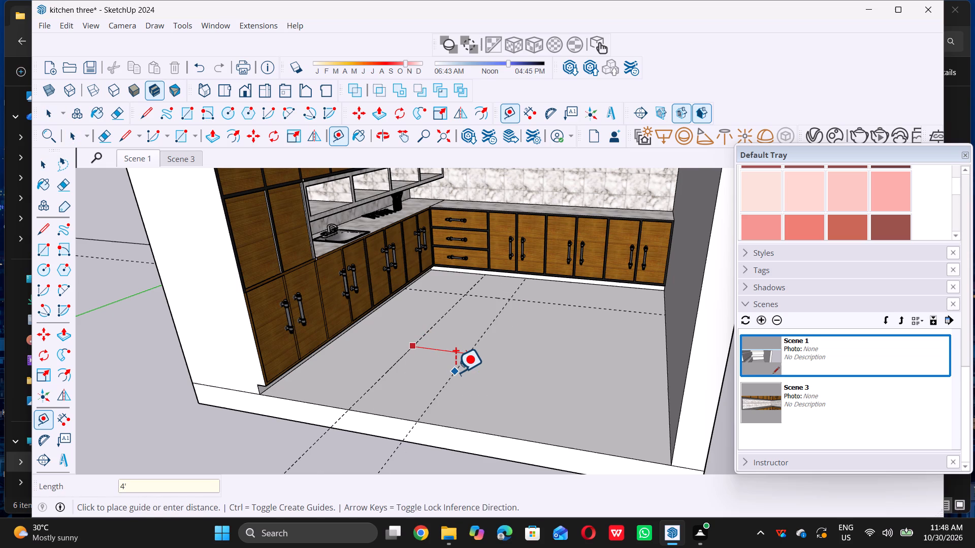
pyautogui.press('Return')
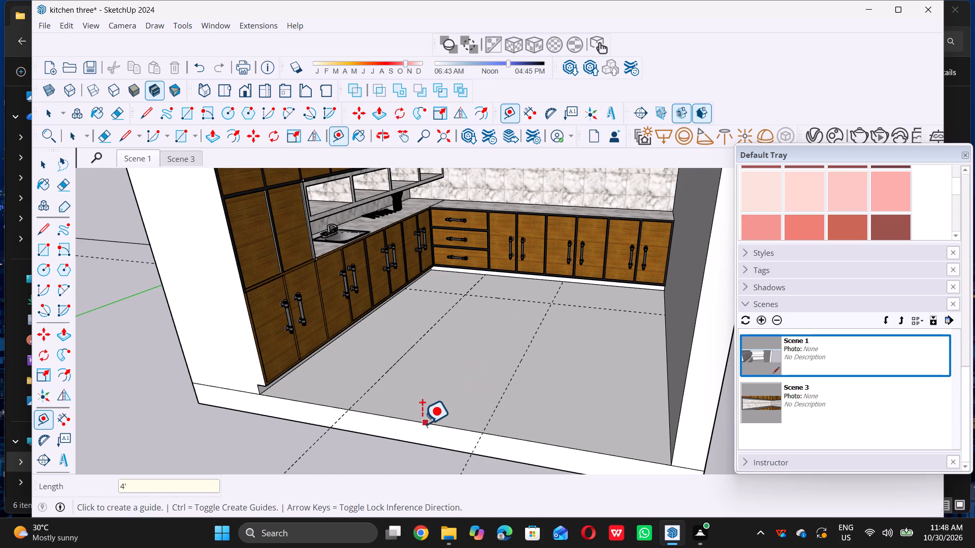
# Place a floor guide 2' inward from the front edge of the kitchen floor.
pyautogui.click(423, 424)
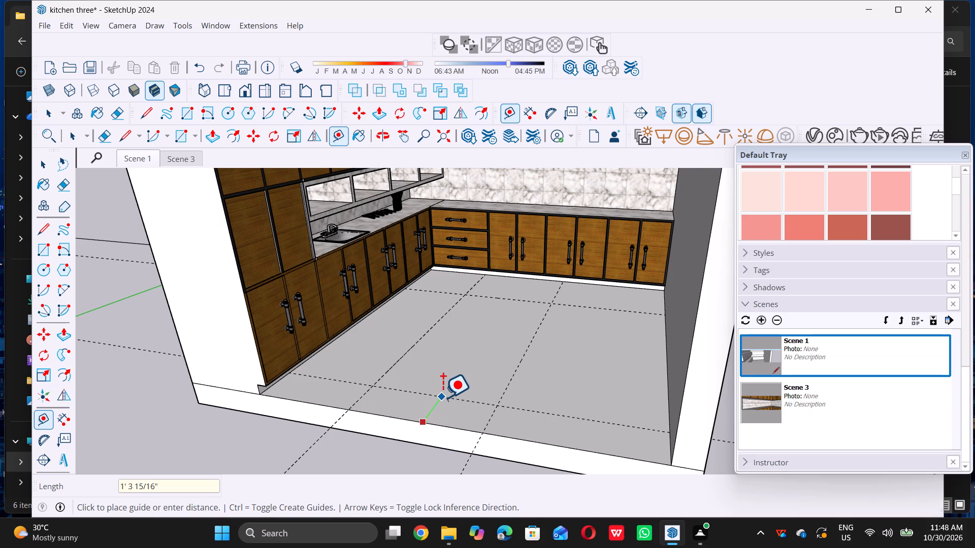
pyautogui.write("2'")
pyautogui.press('Return')
pyautogui.press('space')
# Draw a rectangle on the floor between opposite intersections of the four guides as the island footprint.
pyautogui.scroll(1, 446, 392)
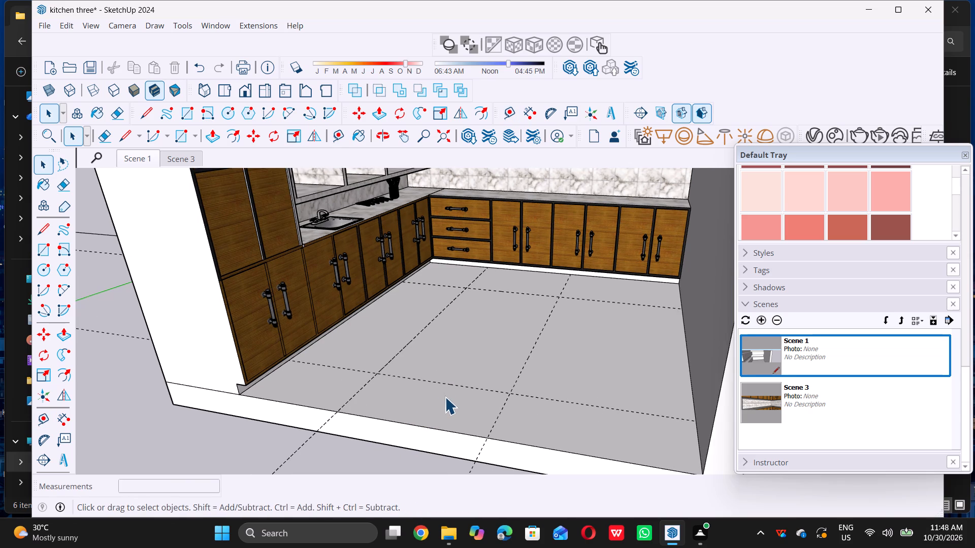
pyautogui.press('r')
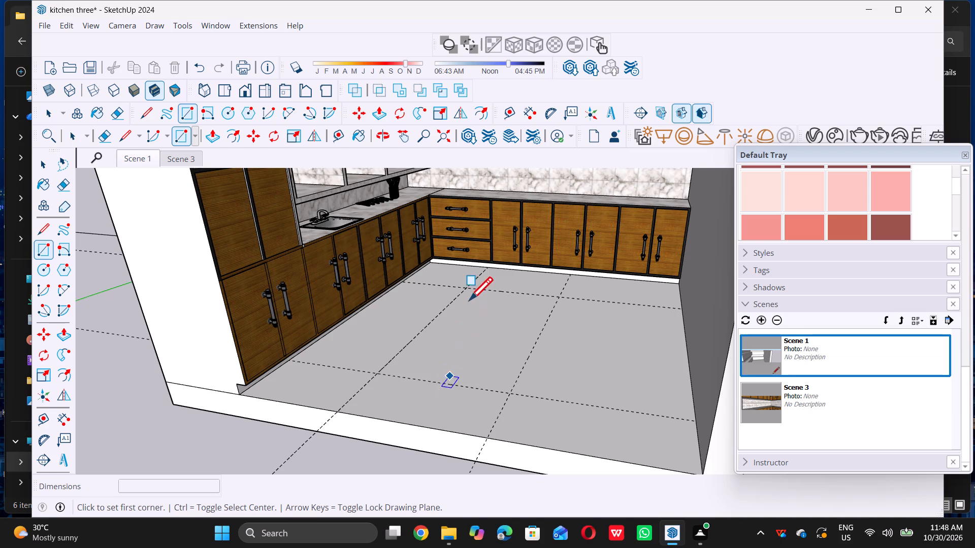
pyautogui.doubleClick(466, 291)
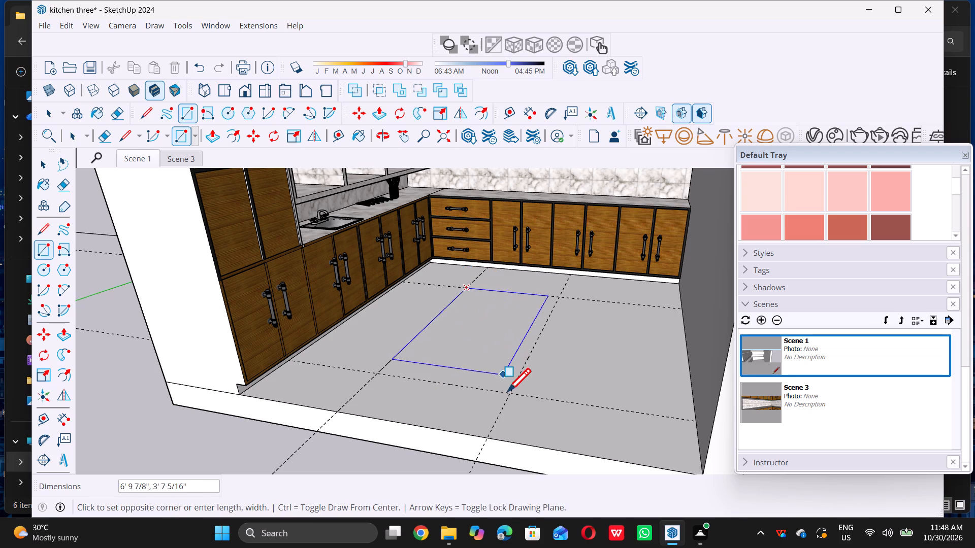
pyautogui.doubleClick(510, 395)
pyautogui.press('space')
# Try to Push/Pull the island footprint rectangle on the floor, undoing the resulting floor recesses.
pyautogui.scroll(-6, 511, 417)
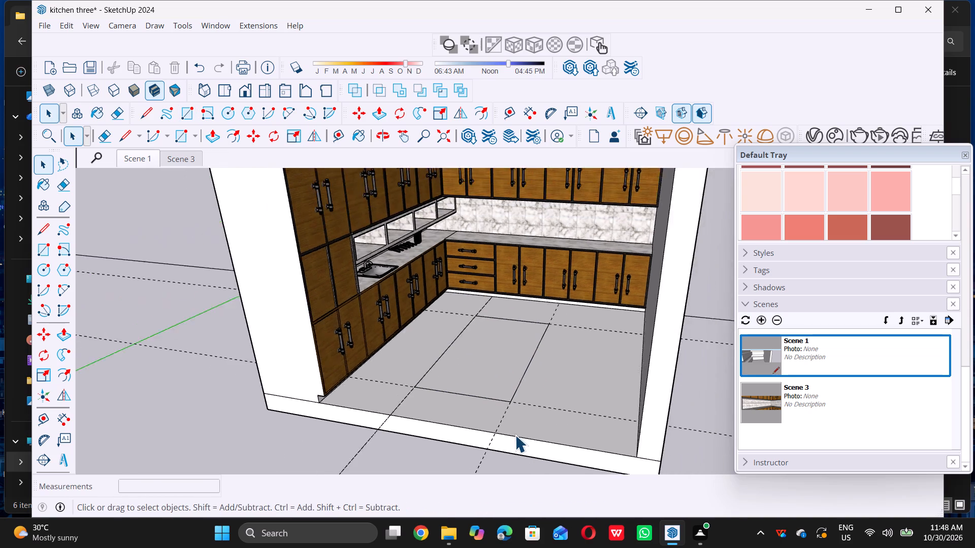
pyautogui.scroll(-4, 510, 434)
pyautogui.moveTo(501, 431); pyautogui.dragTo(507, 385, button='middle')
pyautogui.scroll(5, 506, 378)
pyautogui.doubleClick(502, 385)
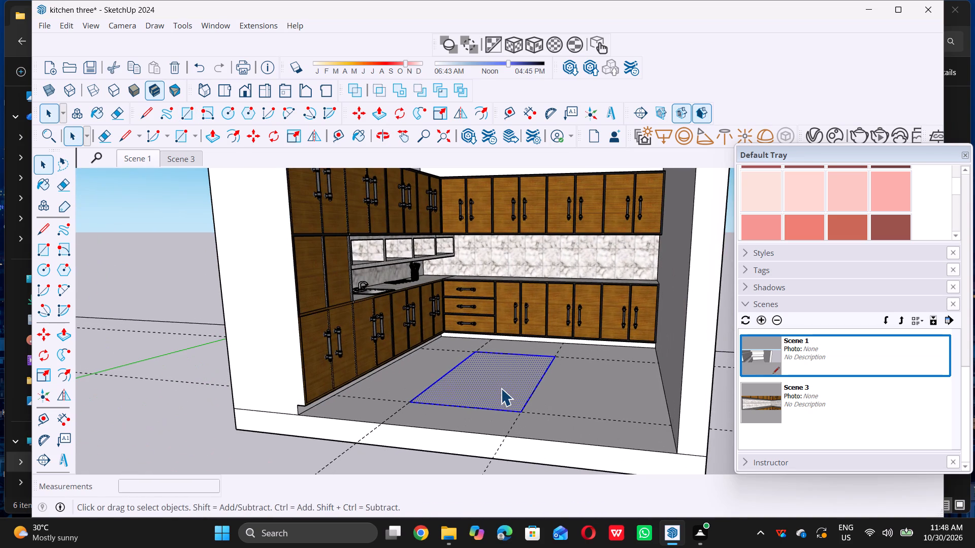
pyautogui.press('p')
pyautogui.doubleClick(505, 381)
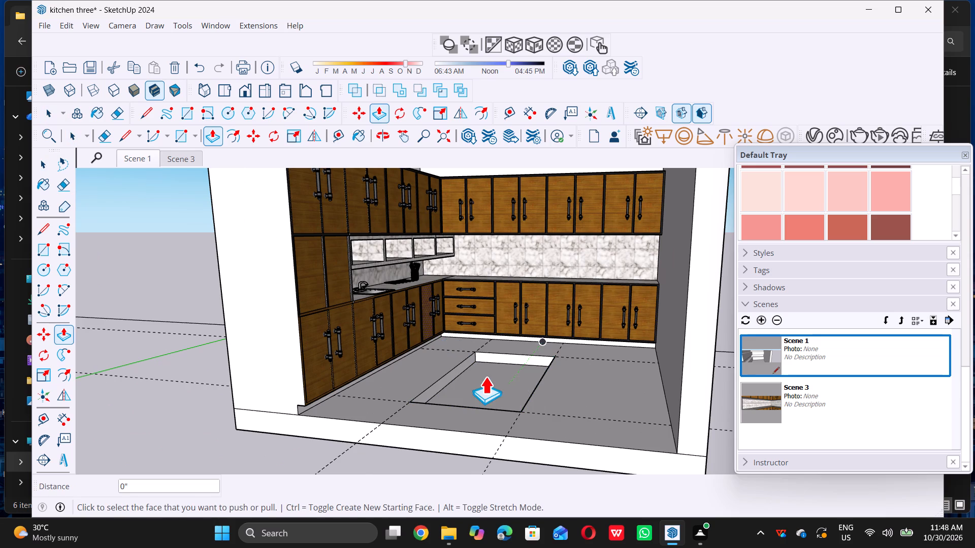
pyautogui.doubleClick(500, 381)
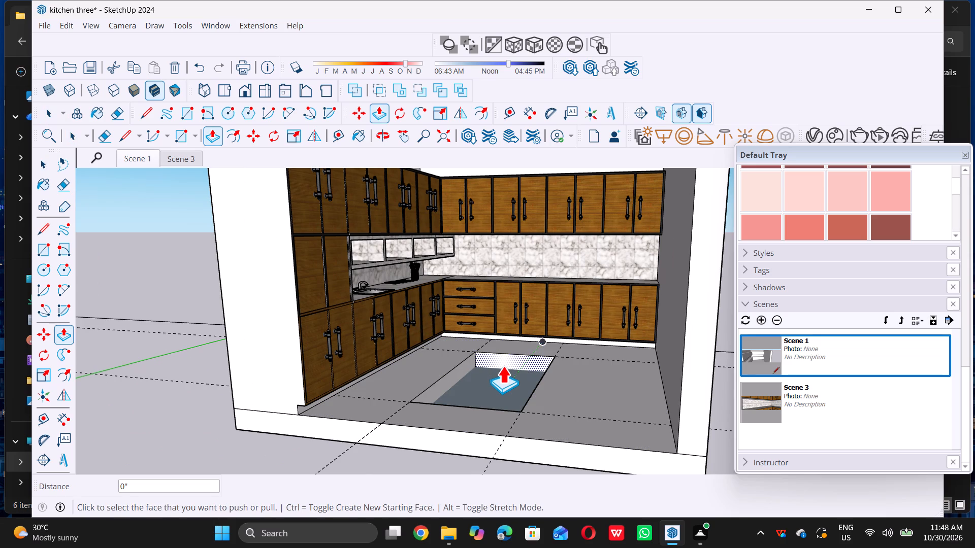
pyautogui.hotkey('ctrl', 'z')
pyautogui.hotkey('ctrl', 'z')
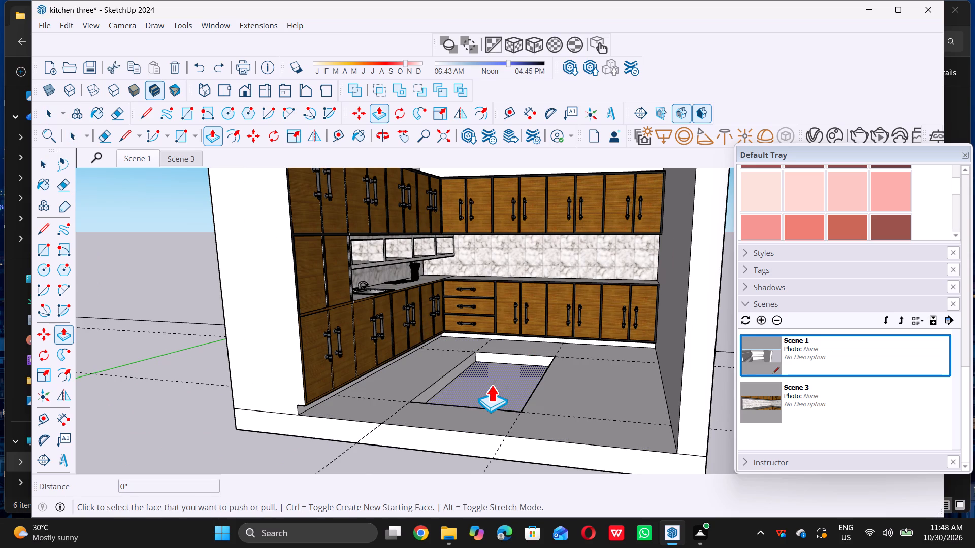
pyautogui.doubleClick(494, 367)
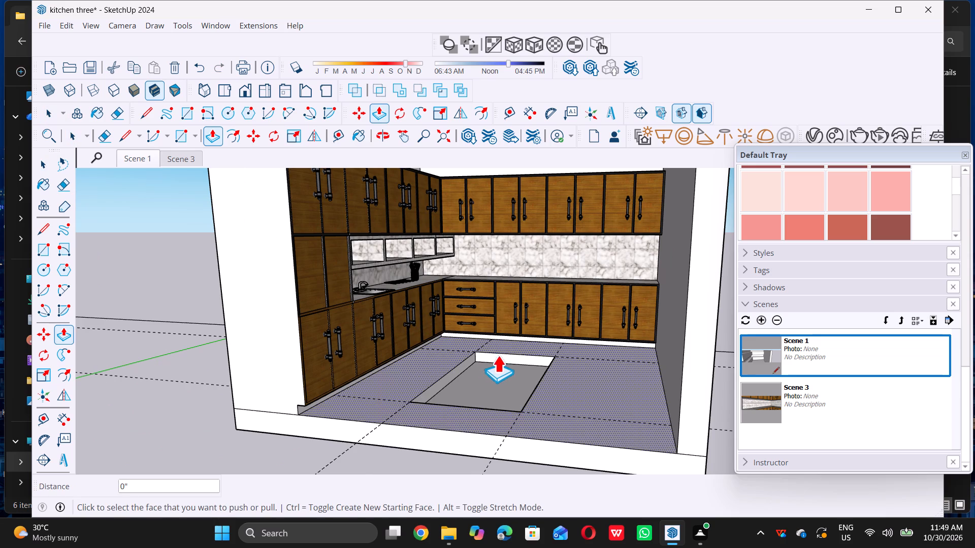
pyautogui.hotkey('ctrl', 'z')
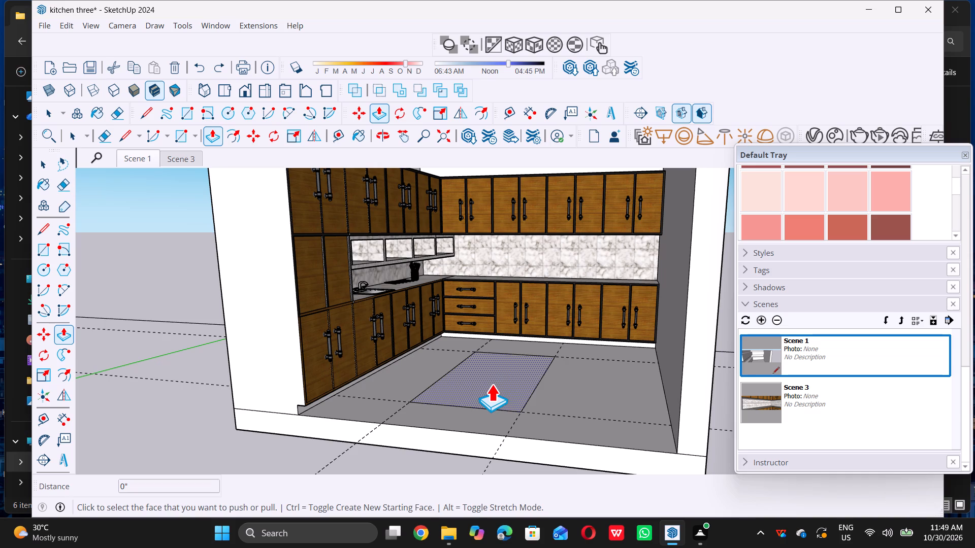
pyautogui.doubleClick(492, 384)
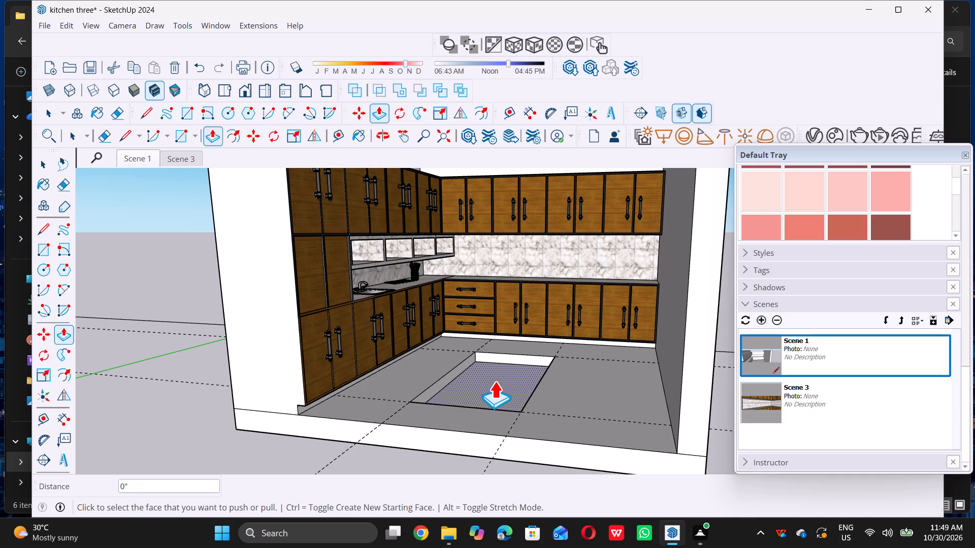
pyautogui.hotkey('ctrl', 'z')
# Push/Pull the island footprint up 3' 4" to match the back-wall countertop height, and clear the selection.
pyautogui.click(482, 378)
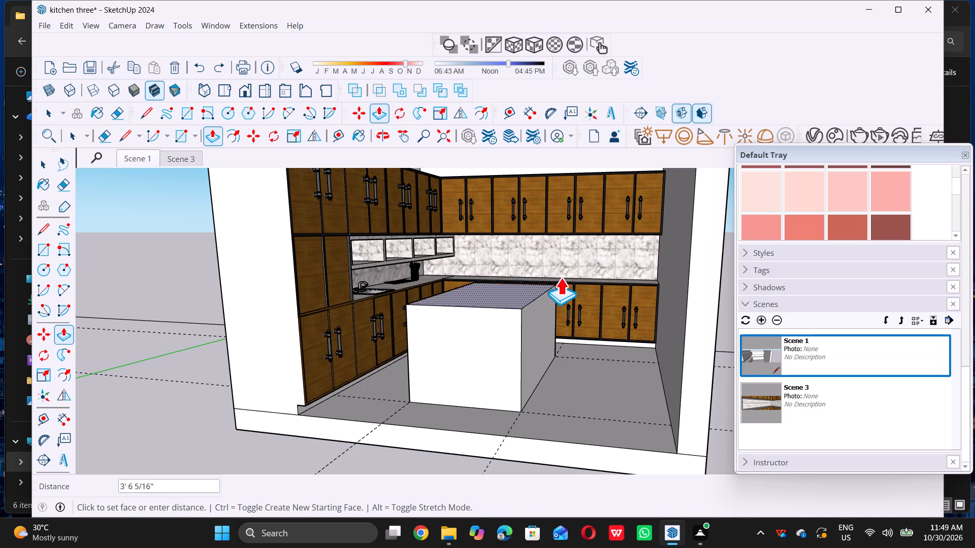
pyautogui.doubleClick(594, 278)
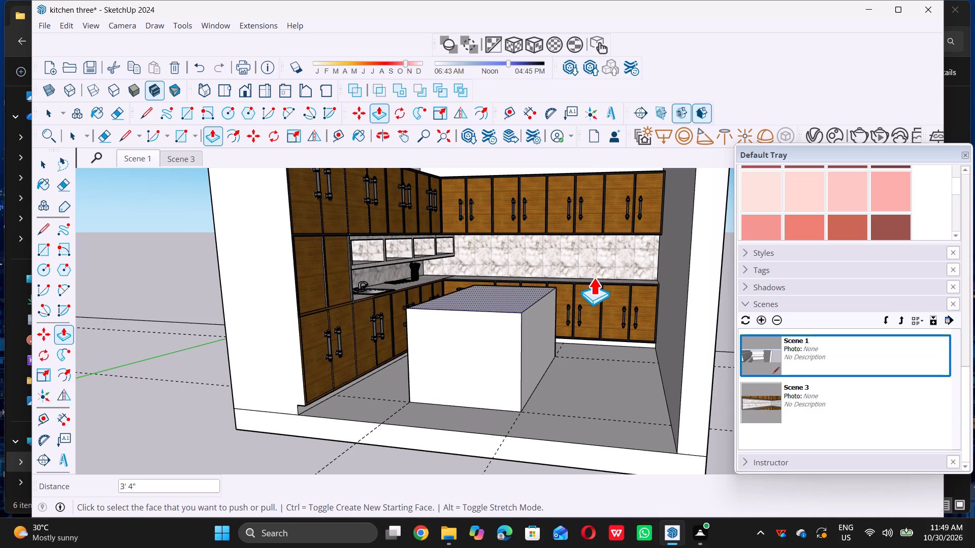
pyautogui.press('space')
pyautogui.scroll(-6, 578, 301)
pyautogui.tripleClick(282, 405)
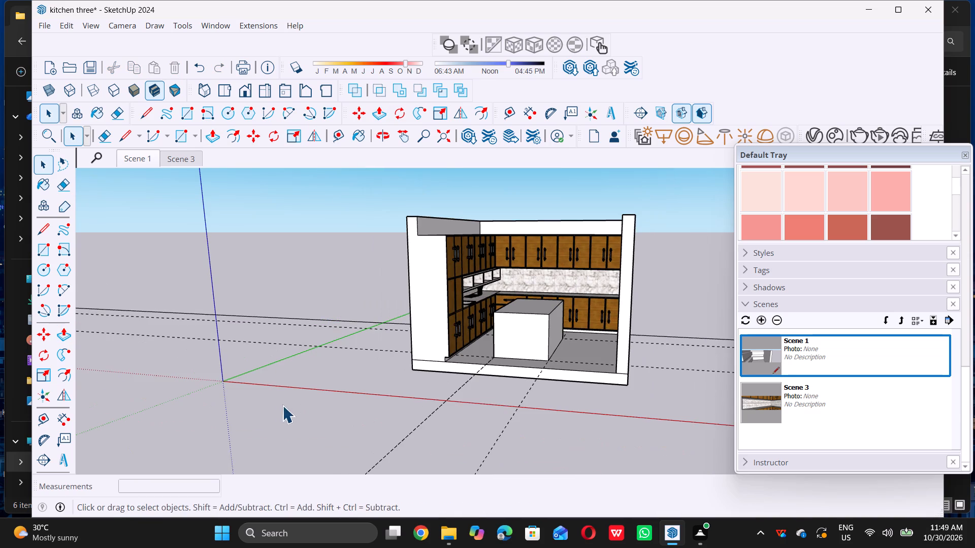
# Delete all the construction guides left over from laying out the island.
pyautogui.tripleClick(71, 28)
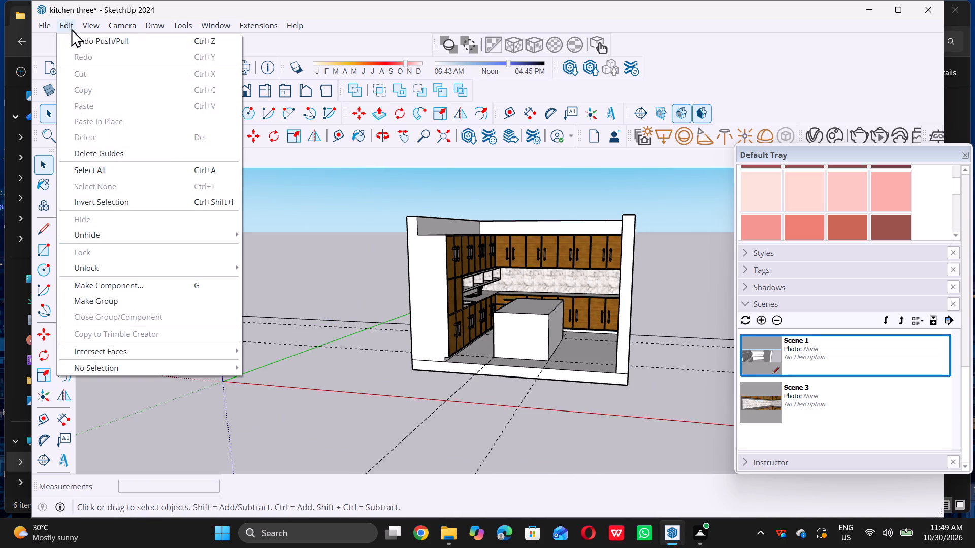
pyautogui.doubleClick(98, 155)
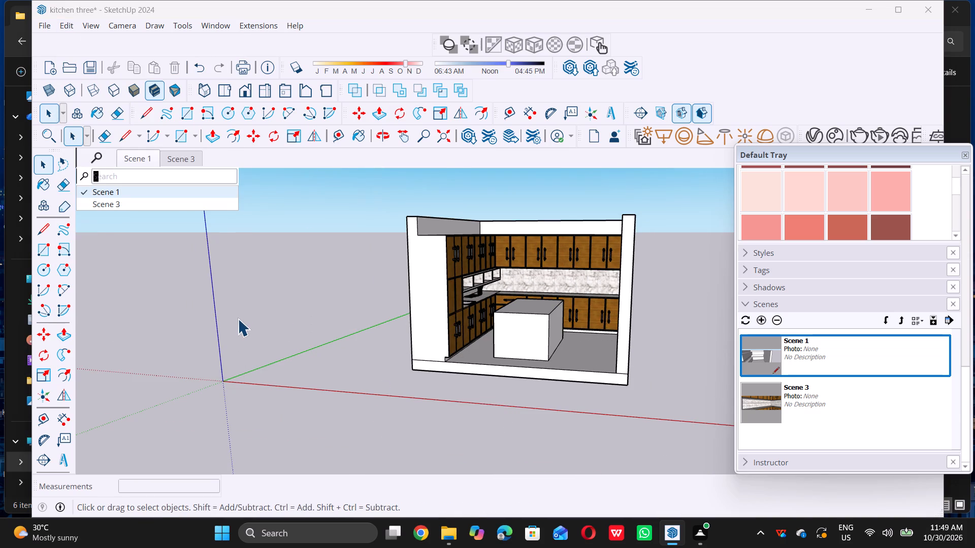
pyautogui.doubleClick(240, 316)
# Place a guide 2" below the top edge of the island's front face.
pyautogui.moveTo(534, 304); pyautogui.dragTo(533, 369, button='middle')
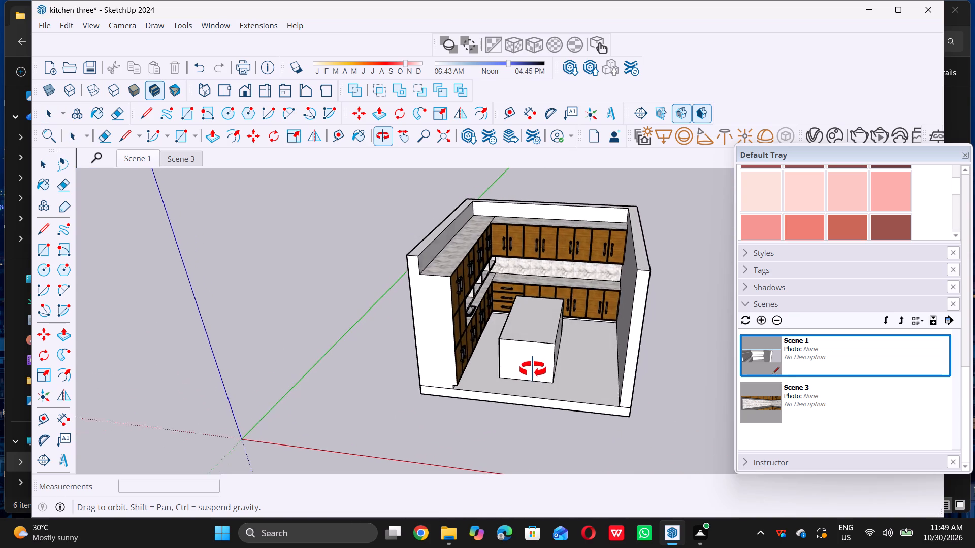
pyautogui.moveTo(533, 369); pyautogui.dragTo(531, 370, button='middle')
pyautogui.moveTo(531, 365); pyautogui.dragTo(526, 343, button='middle')
pyautogui.scroll(6, 546, 327)
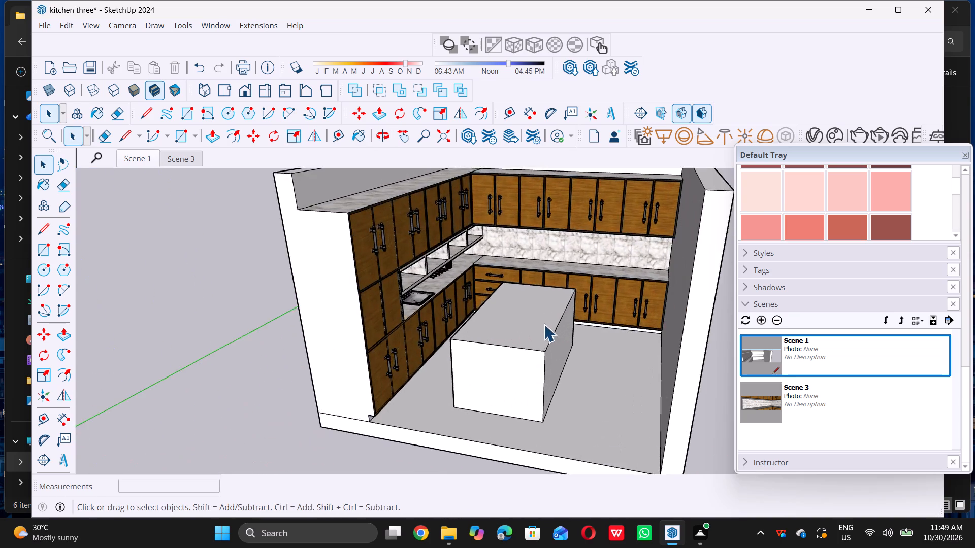
pyautogui.scroll(5, 544, 324)
pyautogui.scroll(-4, 478, 409)
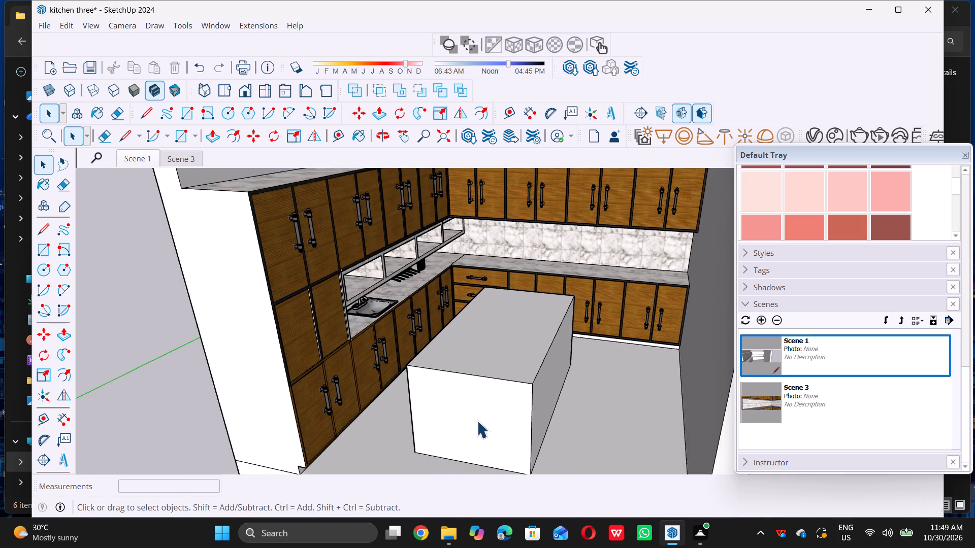
pyautogui.moveTo(476, 407); pyautogui.dragTo(474, 370, button='middle')
pyautogui.middleClick(474, 369)
pyautogui.moveTo(495, 359); pyautogui.dragTo(501, 337, button='middle')
pyautogui.scroll(8, 504, 332)
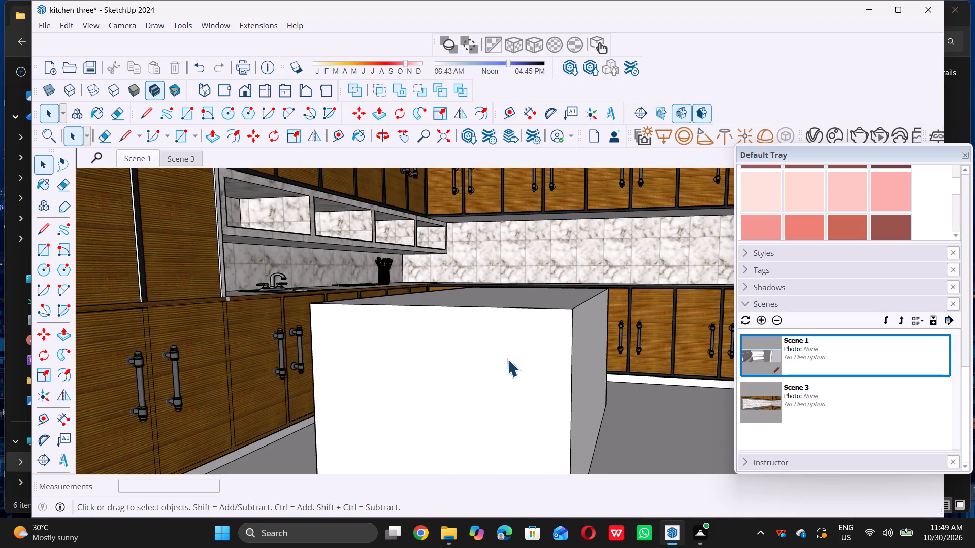
pyautogui.press('t')
pyautogui.click(491, 310)
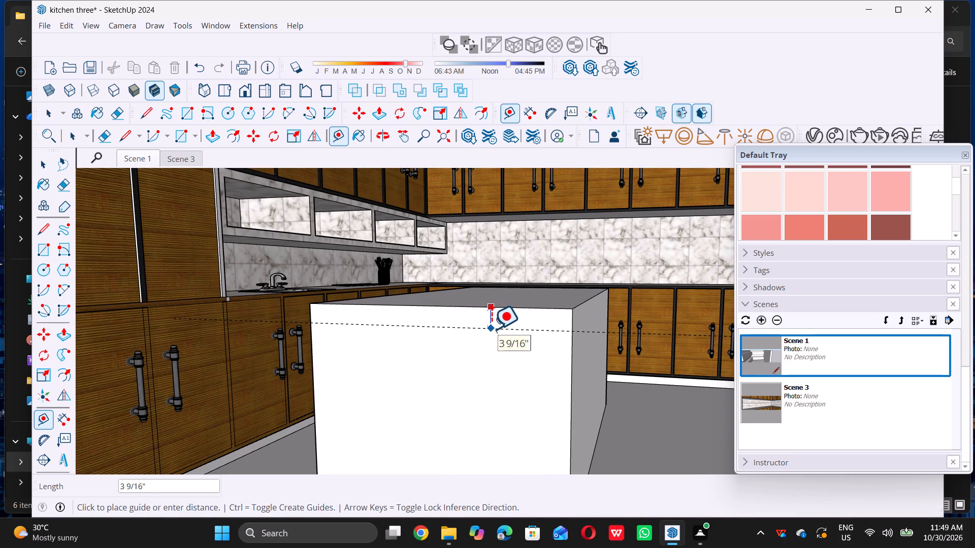
pyautogui.press('2')
pyautogui.hotkey('shift', '"')
pyautogui.press('Return')
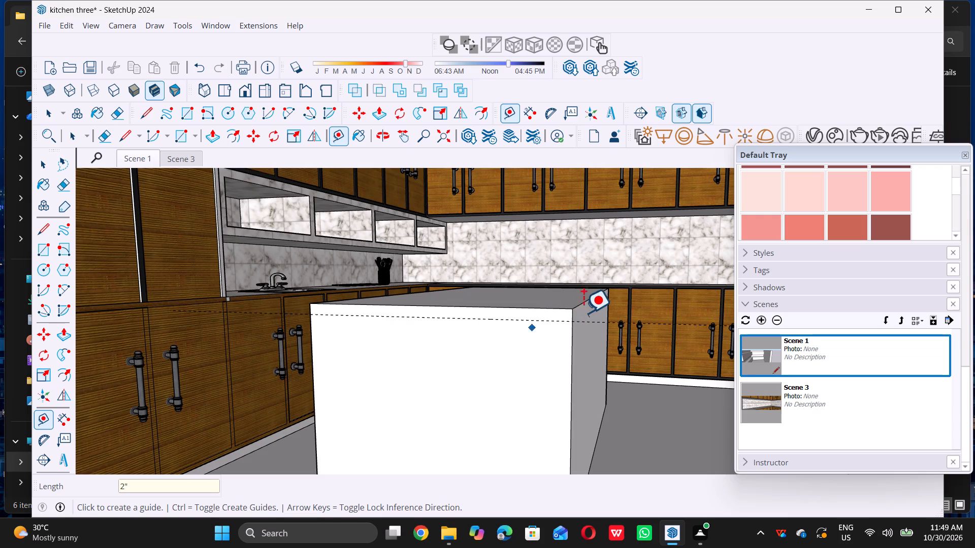
# Place a guide 2" below the top edge of the island's long side facing away from the sink.
pyautogui.scroll(7, 586, 311)
pyautogui.tripleClick(583, 293)
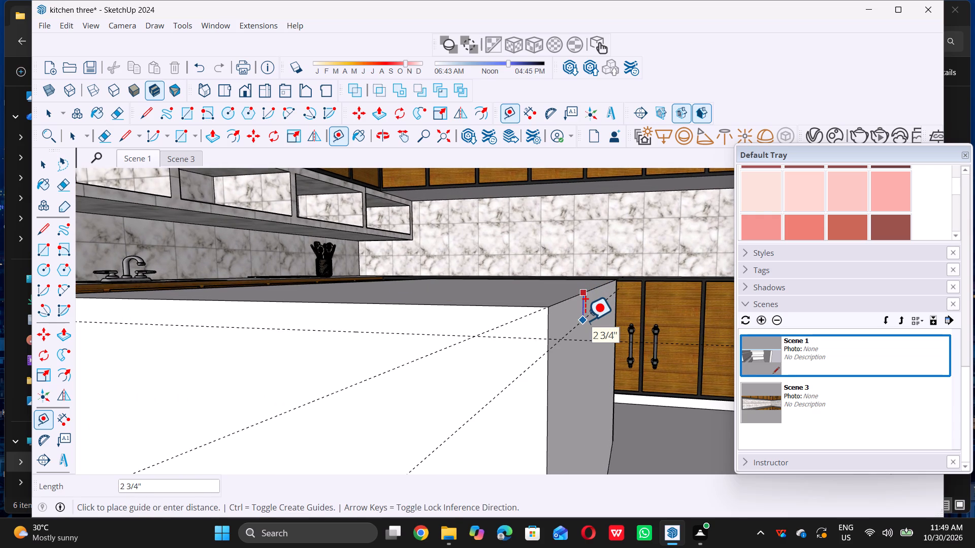
pyautogui.press('2')
pyautogui.hotkey('shift', '"')
pyautogui.press('Return')
# Place a guide 2" below the top edge of the island's long side facing the sink cabinets.
pyautogui.scroll(-10, 608, 337)
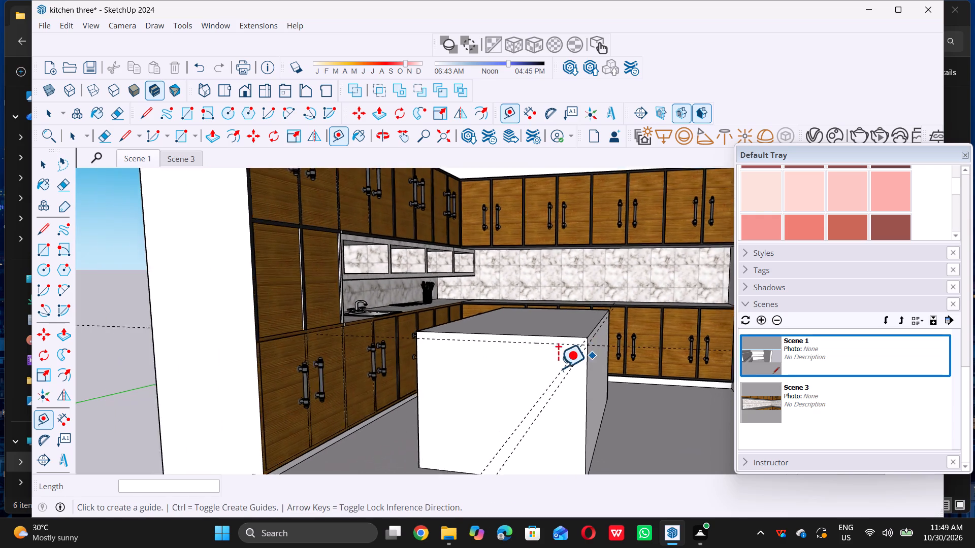
pyautogui.moveTo(464, 332); pyautogui.dragTo(547, 372, button='middle')
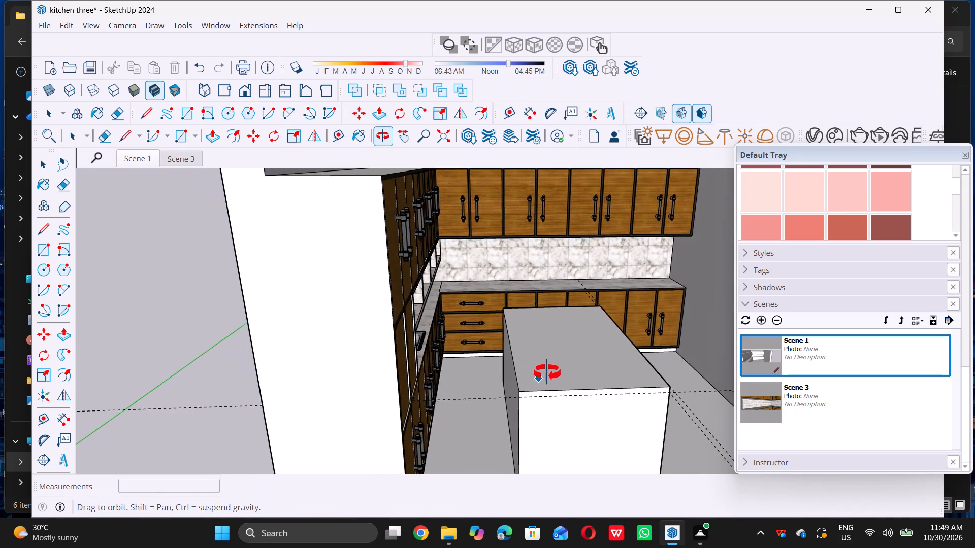
pyautogui.moveTo(547, 372); pyautogui.dragTo(552, 373, button='middle')
pyautogui.scroll(10, 539, 375)
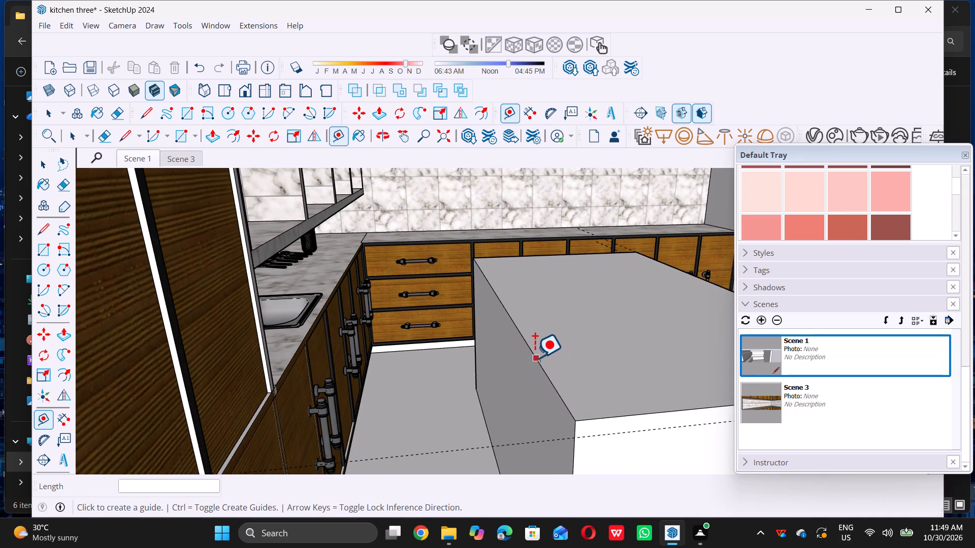
pyautogui.doubleClick(535, 357)
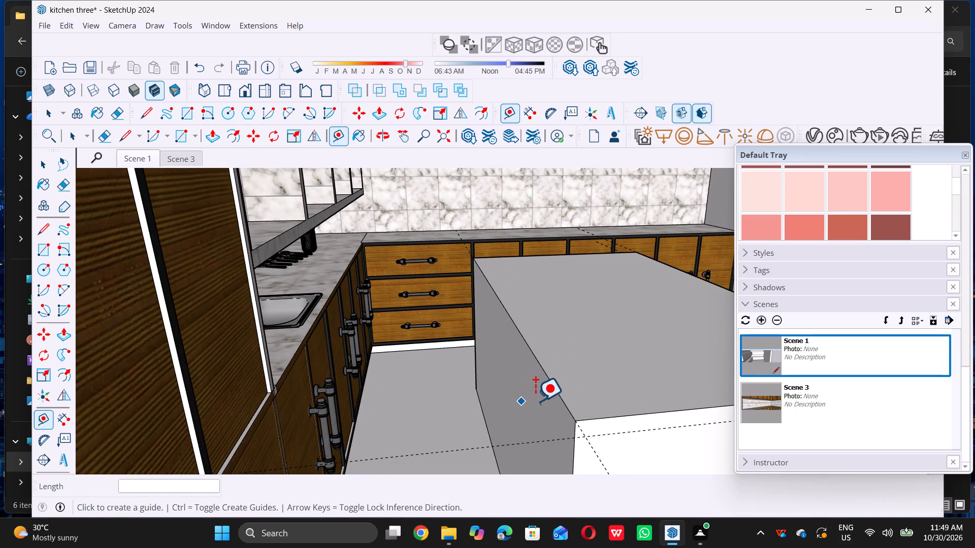
pyautogui.scroll(4, 536, 401)
pyautogui.tripleClick(557, 376)
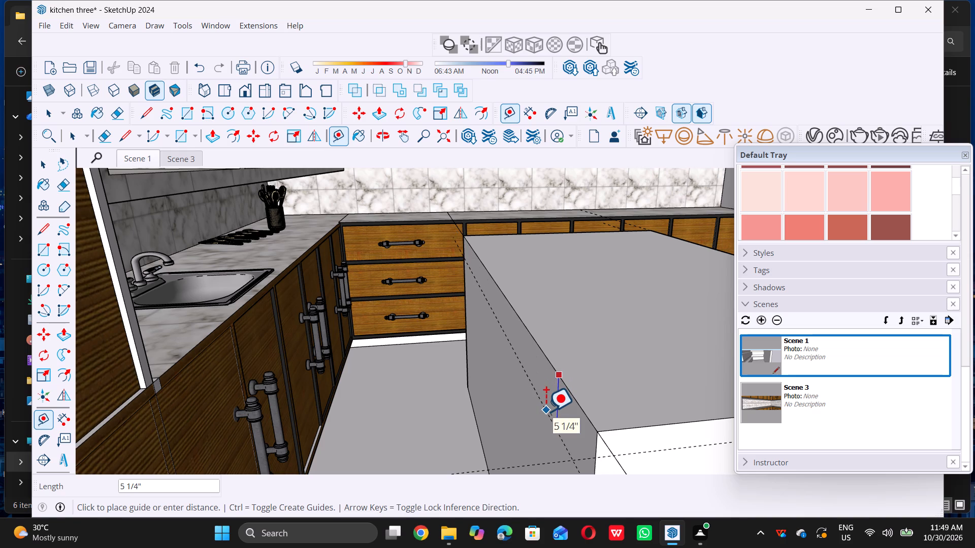
pyautogui.press('2')
pyautogui.hotkey('shift', '"')
pyautogui.press('Return')
pyautogui.press('space')
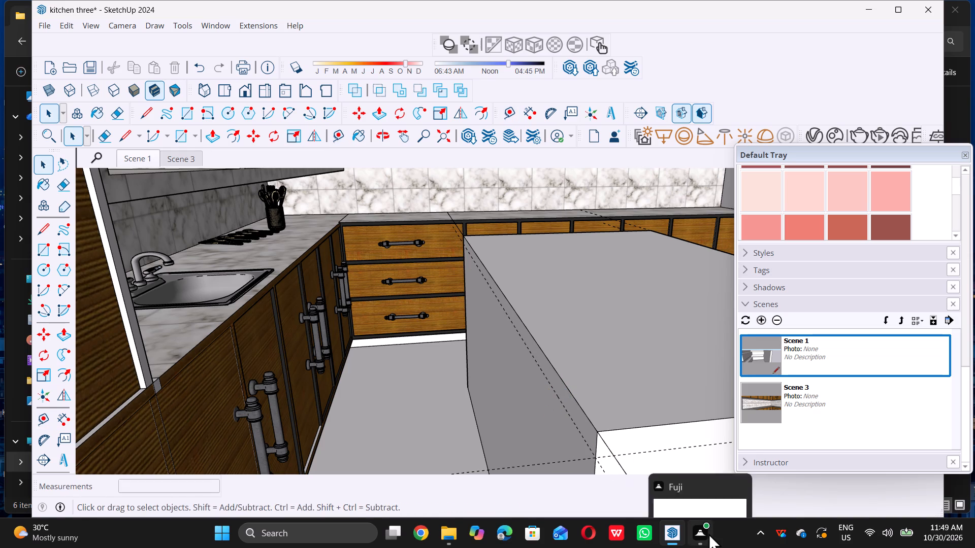
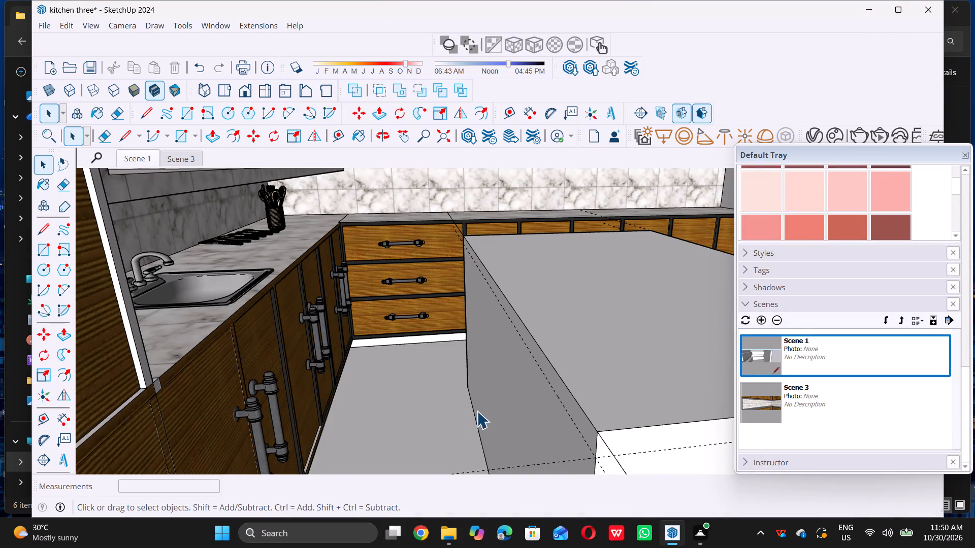
# Draw a 2" by 4' rectangle along the top edge of the kitchen island's short end face.
pyautogui.scroll(-5, 477, 411)
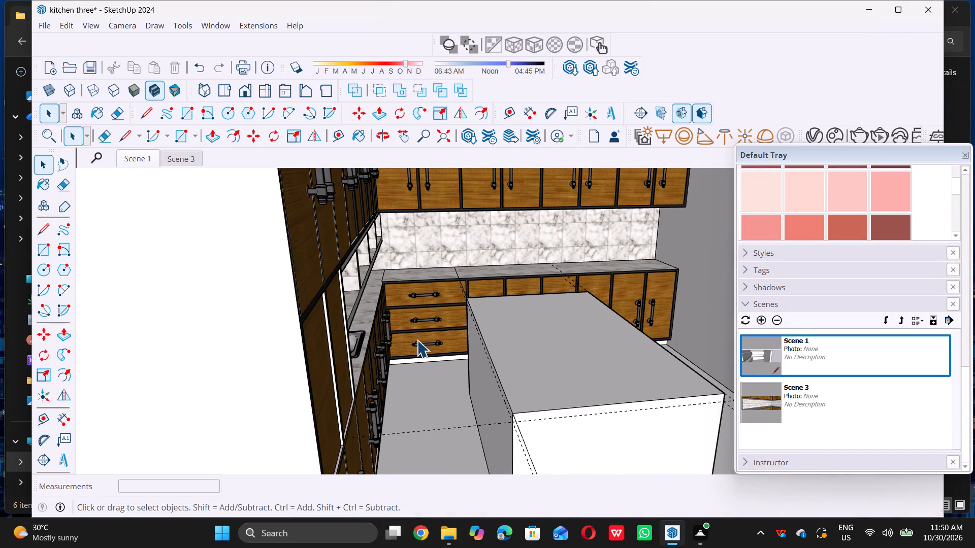
pyautogui.moveTo(523, 434); pyautogui.dragTo(452, 374, button='middle')
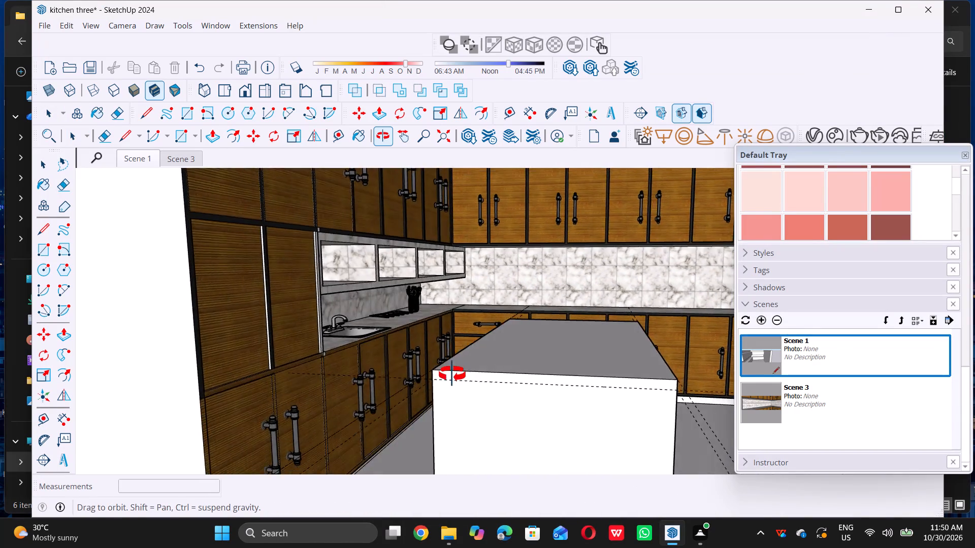
pyautogui.moveTo(452, 374); pyautogui.dragTo(451, 371, button='middle')
pyautogui.scroll(5, 450, 369)
pyautogui.press('r')
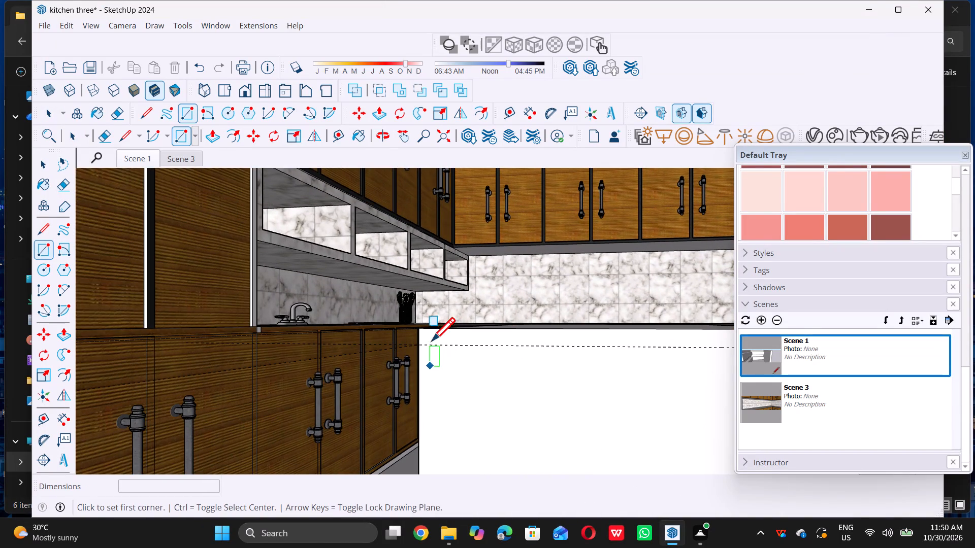
pyautogui.click(419, 331)
pyautogui.scroll(-8, 419, 331)
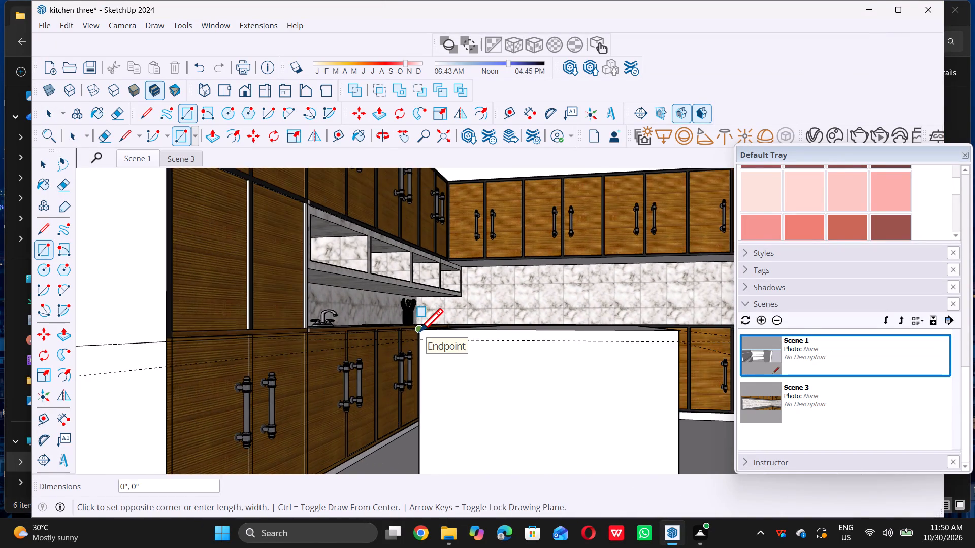
pyautogui.scroll(-1, 419, 331)
pyautogui.scroll(4, 612, 345)
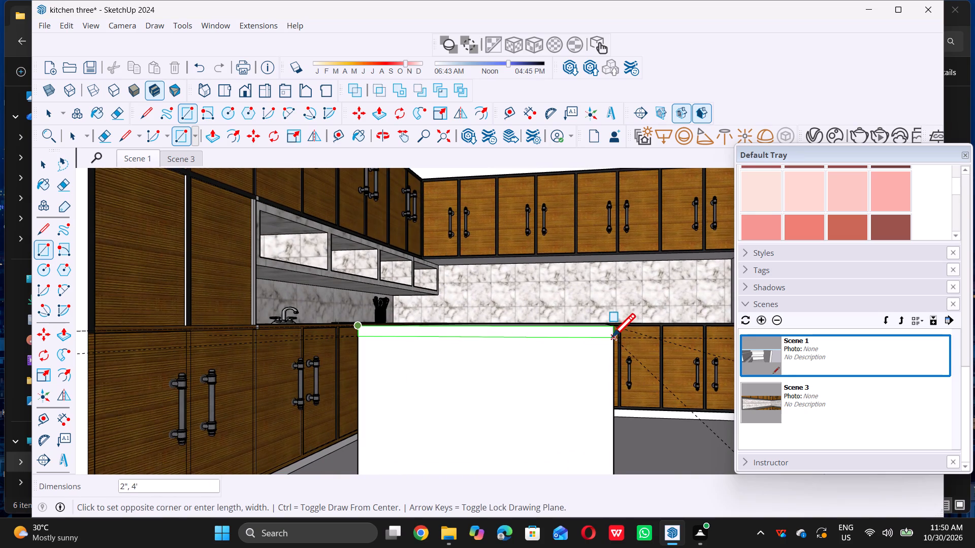
pyautogui.doubleClick(612, 336)
# Draw a 2" by 7' 6" rectangle along the top edge of the island's adjoining long side face.
pyautogui.moveTo(635, 361); pyautogui.dragTo(538, 358, button='middle')
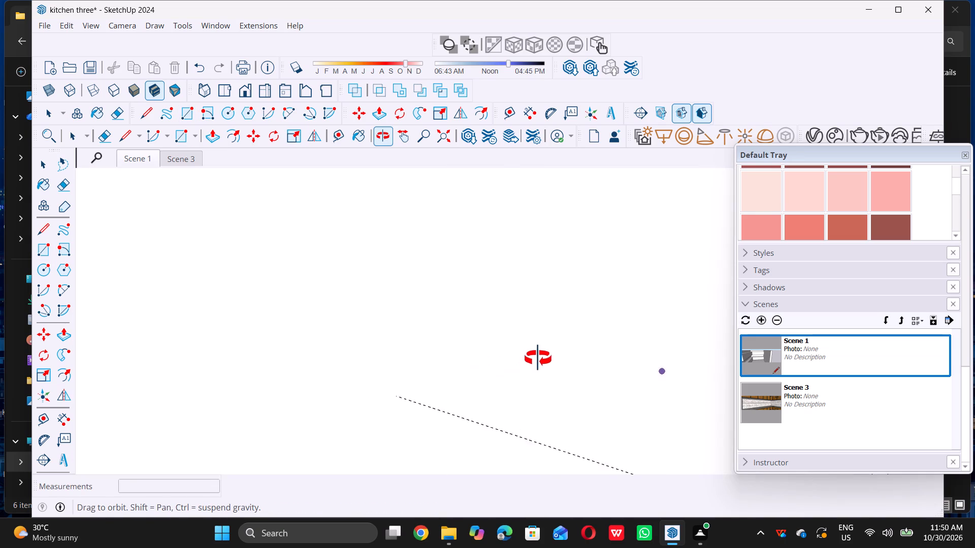
pyautogui.moveTo(538, 358); pyautogui.dragTo(545, 357, button='middle')
pyautogui.scroll(5, 406, 324)
pyautogui.scroll(9, 342, 326)
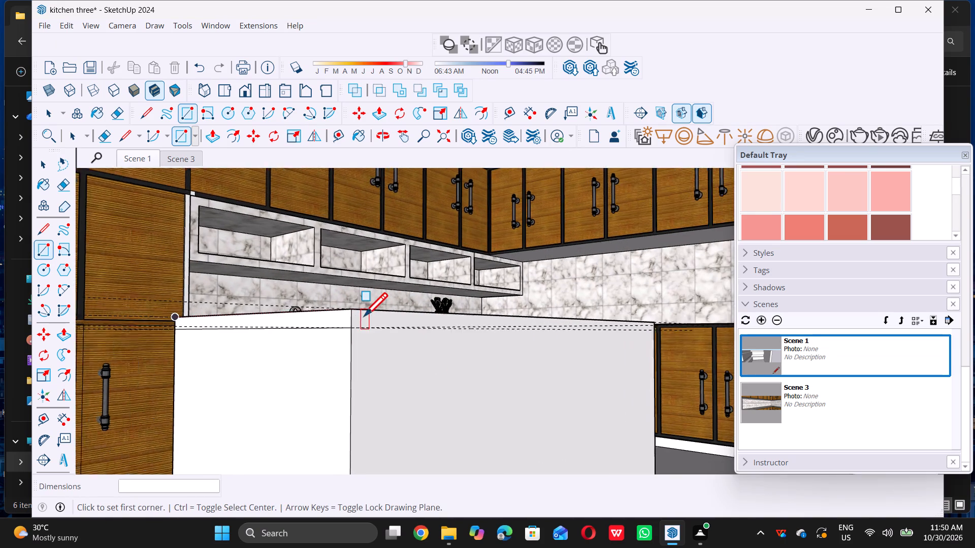
pyautogui.scroll(11, 364, 316)
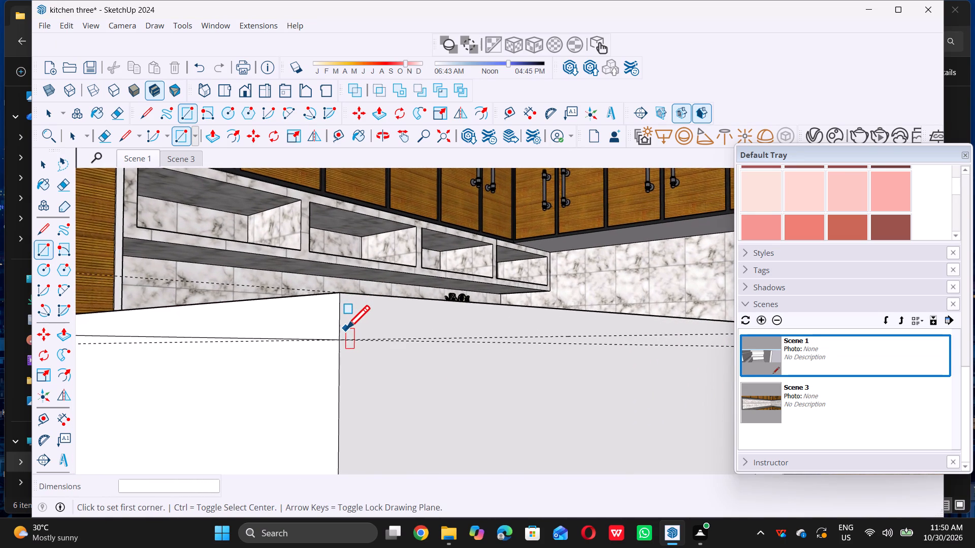
pyautogui.scroll(2, 346, 328)
pyautogui.moveTo(351, 327); pyautogui.dragTo(340, 355, button='middle')
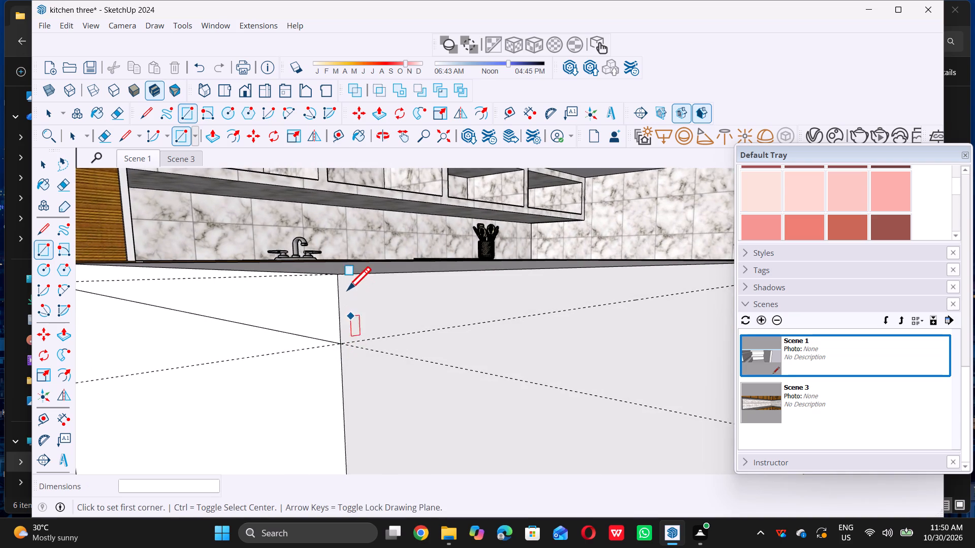
pyautogui.doubleClick(339, 275)
pyautogui.scroll(-10, 356, 331)
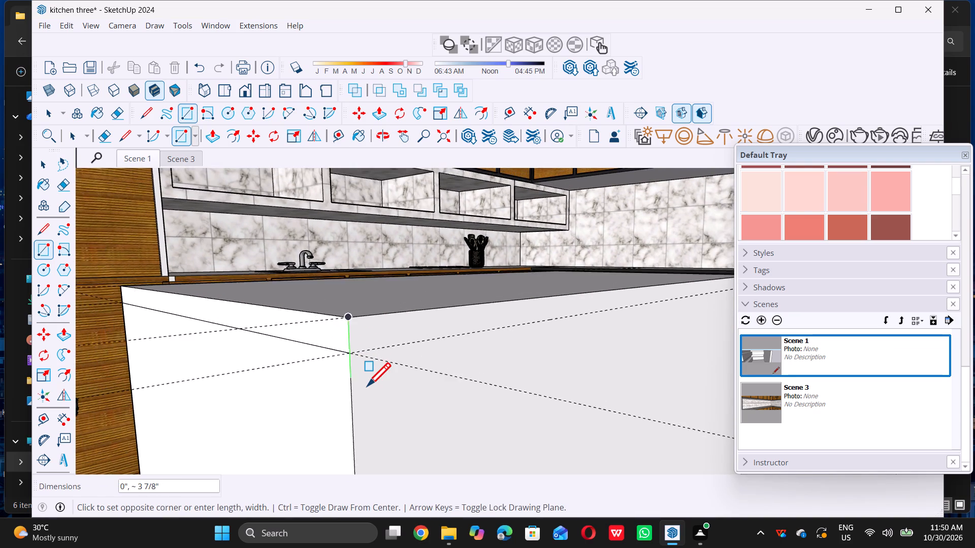
pyautogui.scroll(-3, 367, 385)
pyautogui.scroll(5, 700, 302)
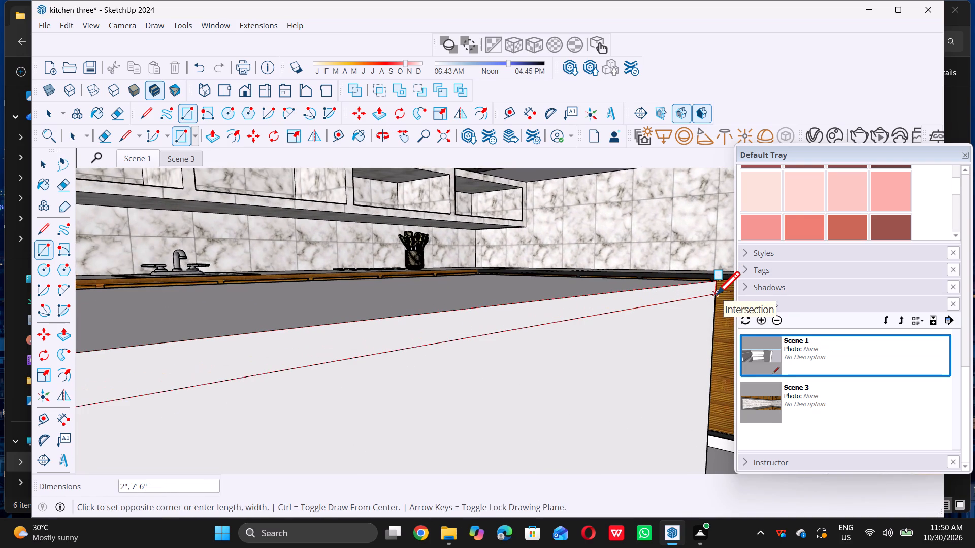
pyautogui.doubleClick(716, 294)
pyautogui.scroll(-11, 708, 335)
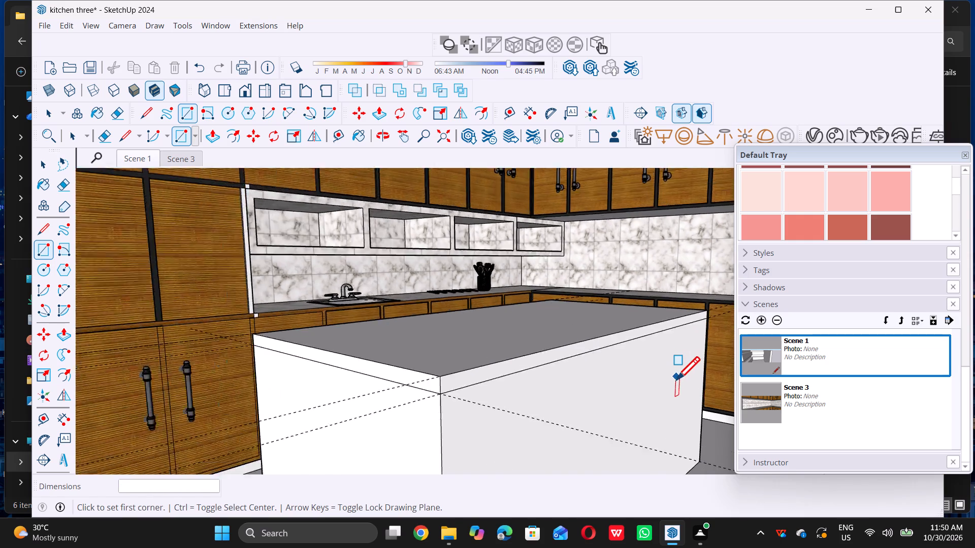
pyautogui.scroll(-4, 676, 380)
pyautogui.press('space')
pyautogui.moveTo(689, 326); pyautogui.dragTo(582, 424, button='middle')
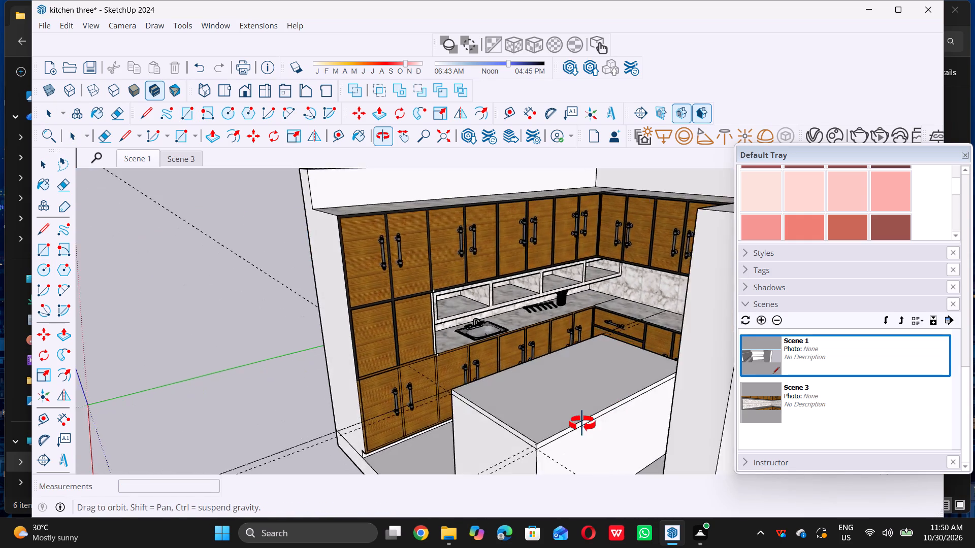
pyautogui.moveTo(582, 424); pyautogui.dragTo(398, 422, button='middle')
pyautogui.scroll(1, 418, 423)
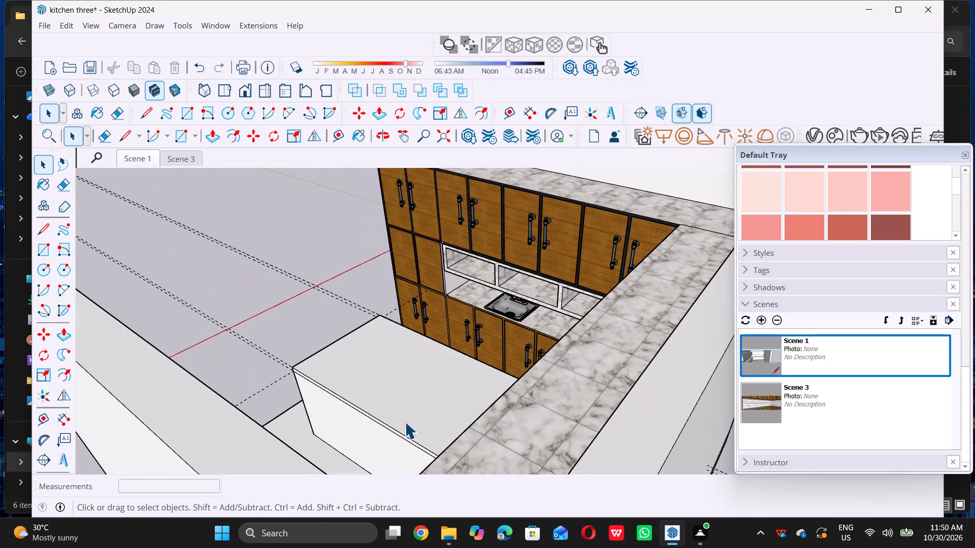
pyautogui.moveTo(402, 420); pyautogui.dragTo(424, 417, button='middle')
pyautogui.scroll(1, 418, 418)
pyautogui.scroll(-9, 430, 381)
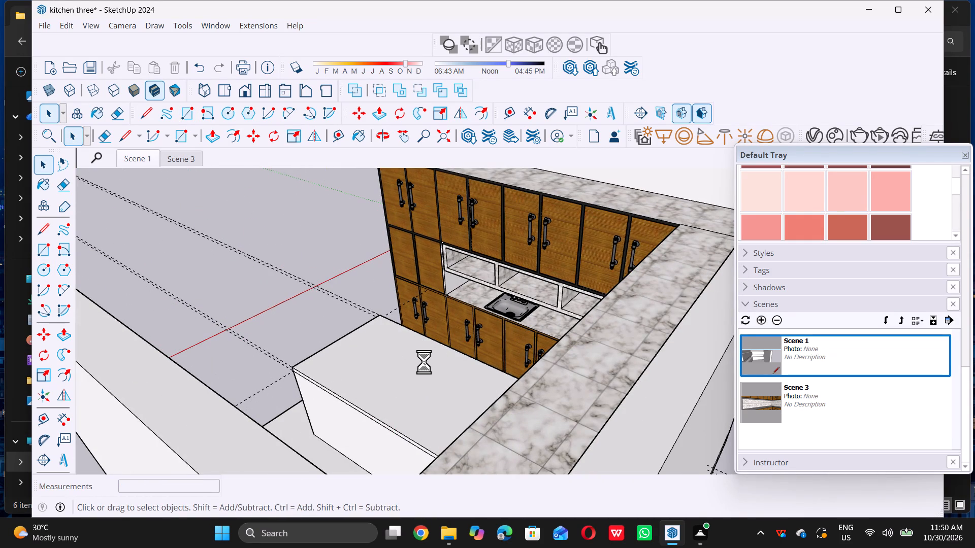
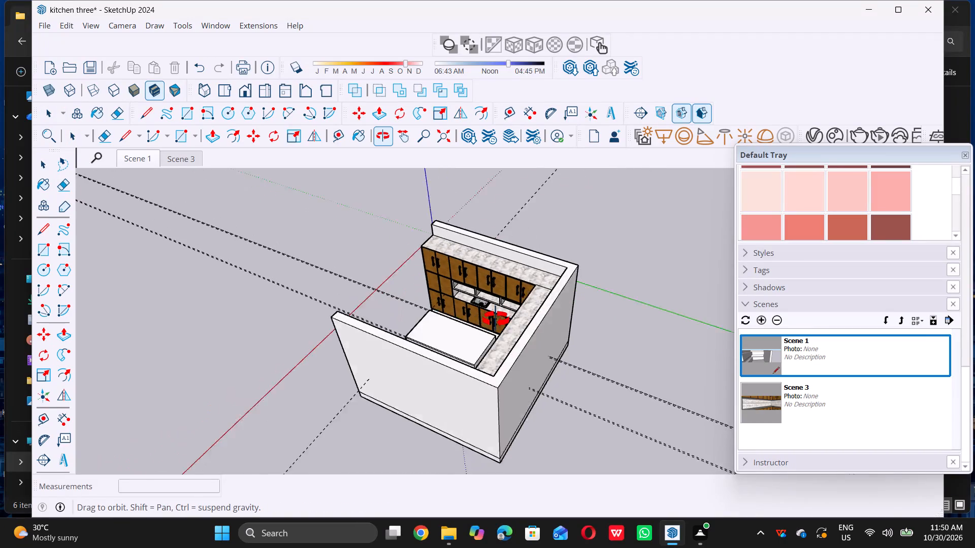
# Draw a 4' line across the island's opposite short end face, 2" below its top edge.
pyautogui.scroll(6, 483, 373)
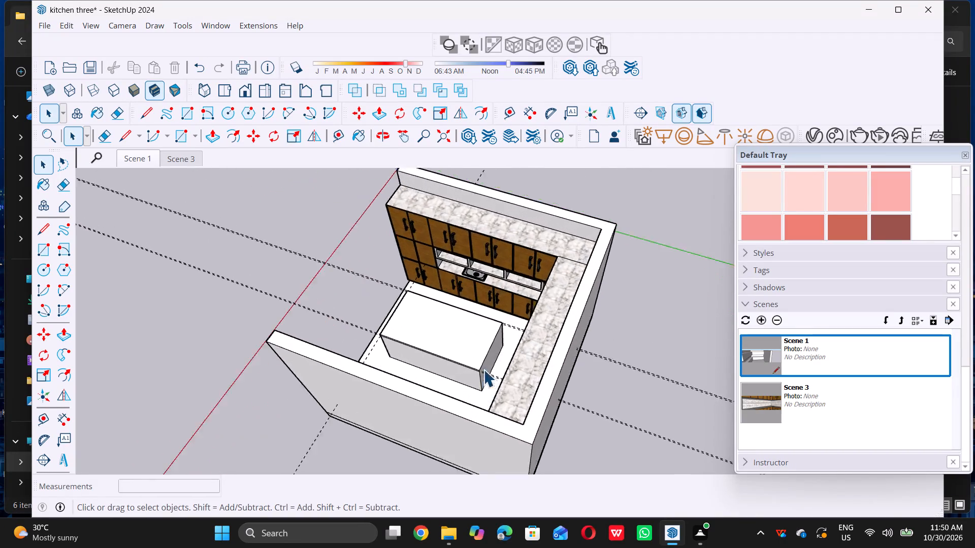
pyautogui.scroll(9, 483, 369)
pyautogui.moveTo(480, 360); pyautogui.dragTo(485, 301, button='middle')
pyautogui.scroll(1, 478, 320)
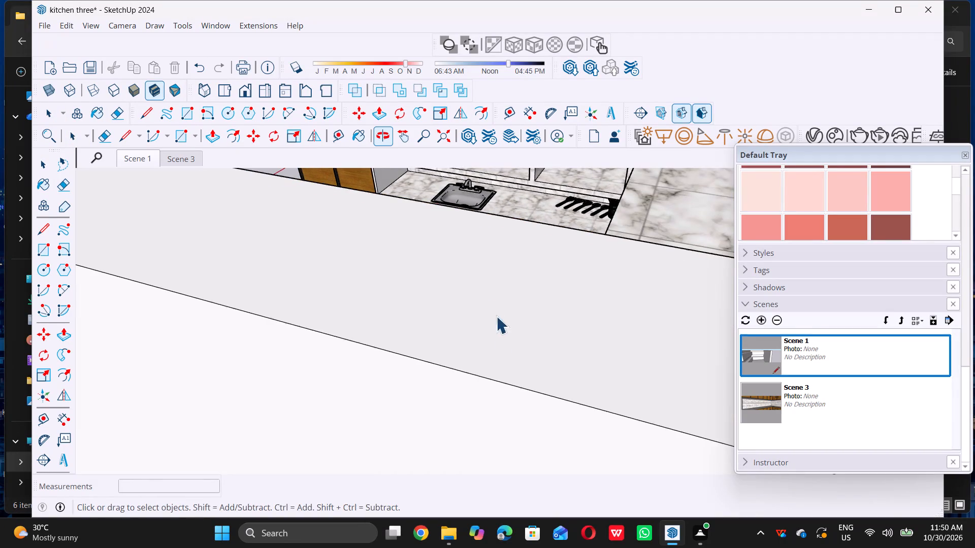
pyautogui.moveTo(501, 318); pyautogui.dragTo(491, 383, button='middle')
pyautogui.scroll(-7, 491, 418)
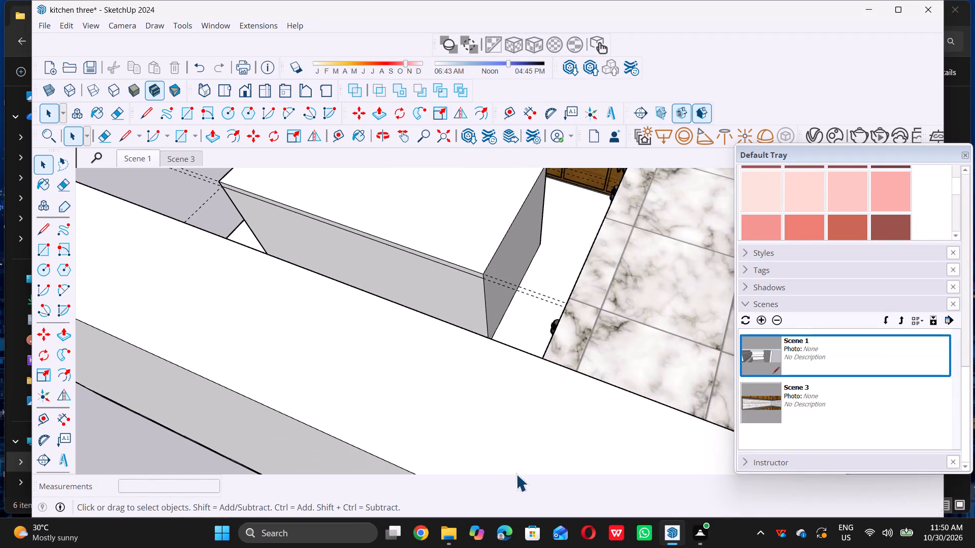
pyautogui.scroll(-13, 522, 426)
pyautogui.moveTo(539, 344); pyautogui.dragTo(534, 289, button='middle')
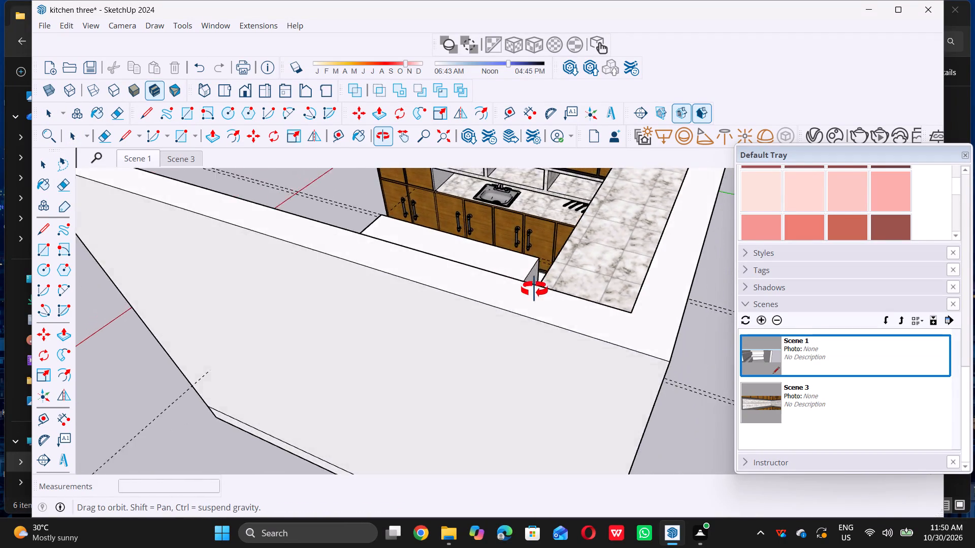
pyautogui.moveTo(534, 289); pyautogui.dragTo(547, 322, button='middle')
pyautogui.scroll(11, 530, 288)
pyautogui.moveTo(479, 331); pyautogui.dragTo(476, 324, button='middle')
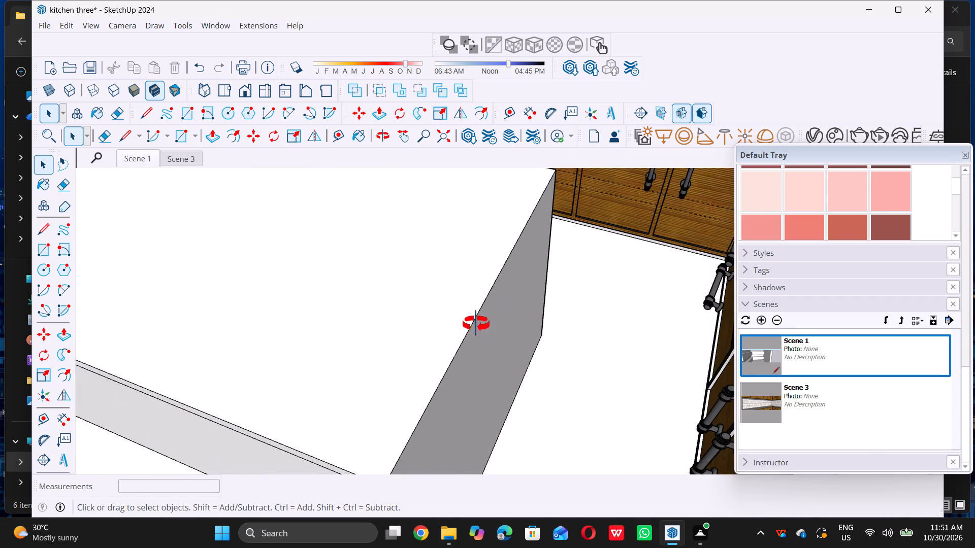
pyautogui.moveTo(476, 324); pyautogui.dragTo(470, 299, button='middle')
pyautogui.scroll(2, 459, 320)
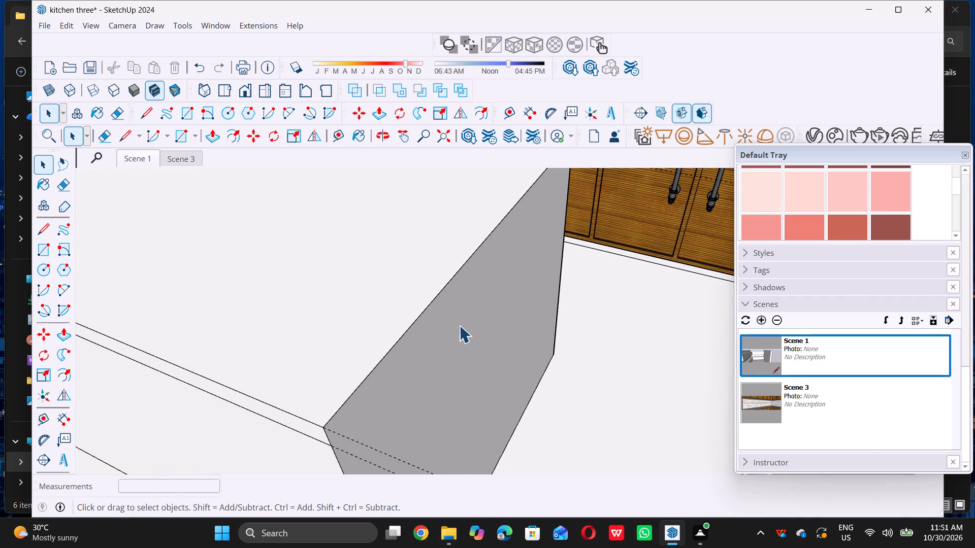
pyautogui.press('l')
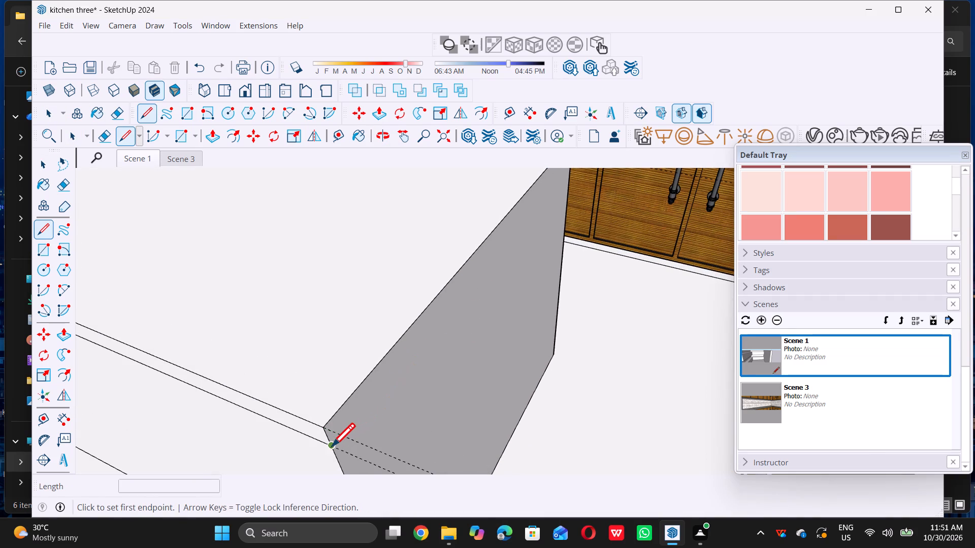
pyautogui.click(330, 448)
pyautogui.scroll(-4, 336, 448)
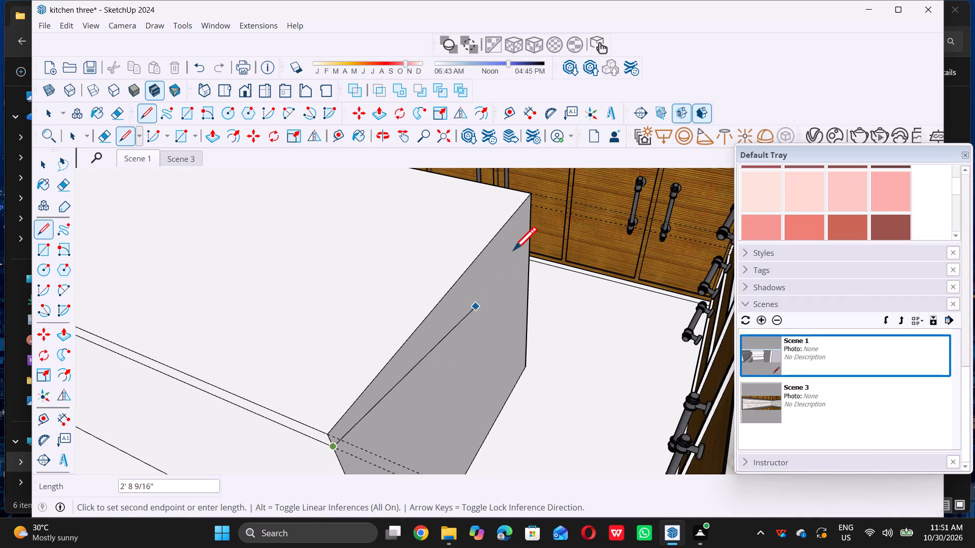
pyautogui.tripleClick(531, 207)
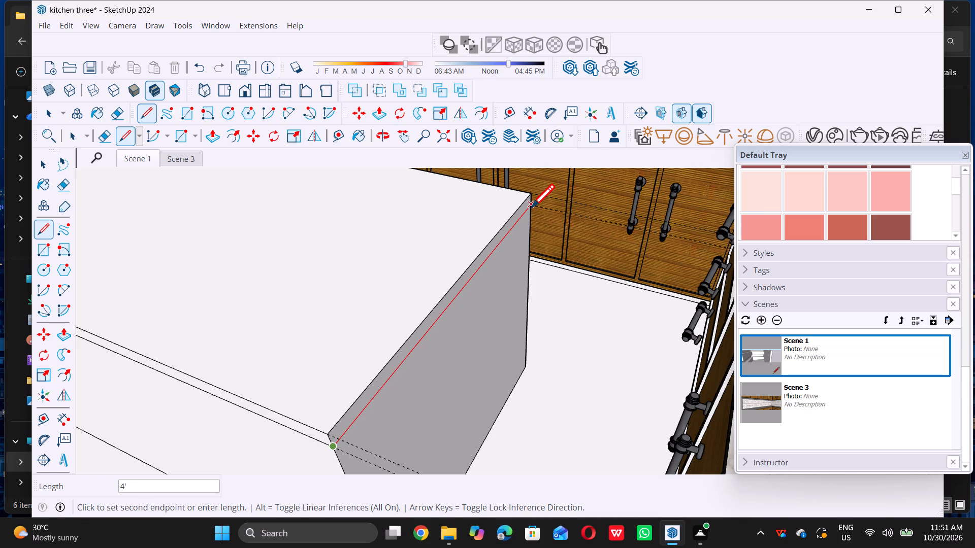
pyautogui.press('space')
# Draw a 7' 6" by 2" rectangle along the top edge of the island's remaining long side face.
pyautogui.scroll(-18, 540, 279)
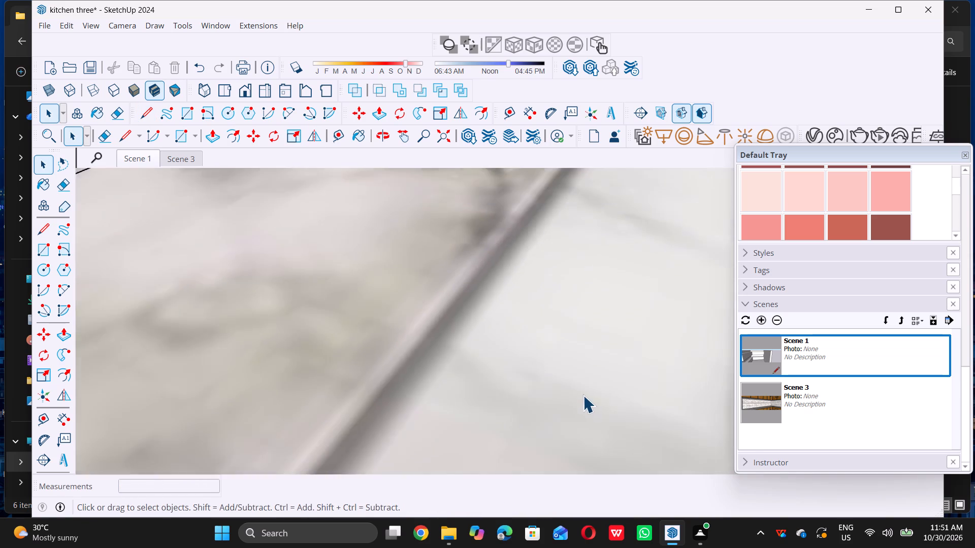
pyautogui.scroll(-12, 583, 395)
pyautogui.scroll(-16, 415, 408)
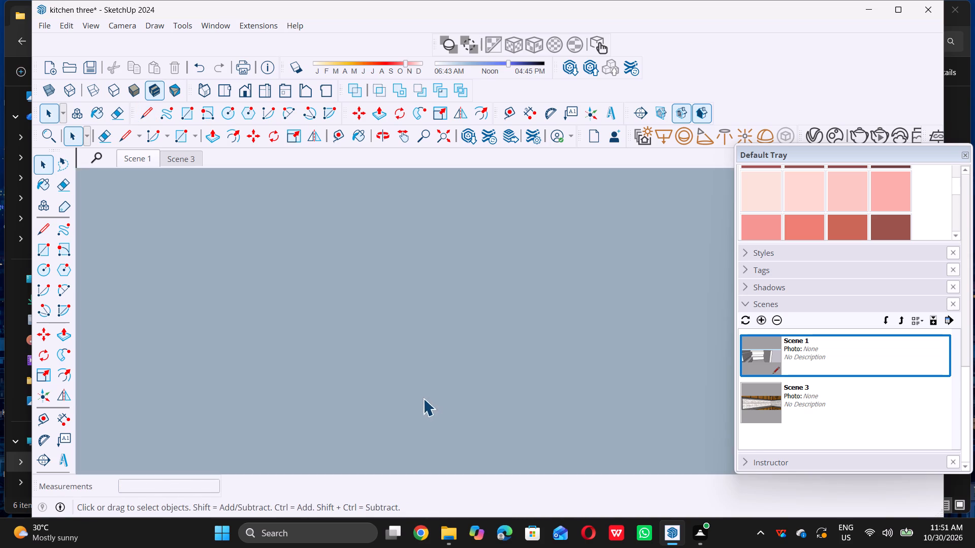
pyautogui.tripleClick(148, 153)
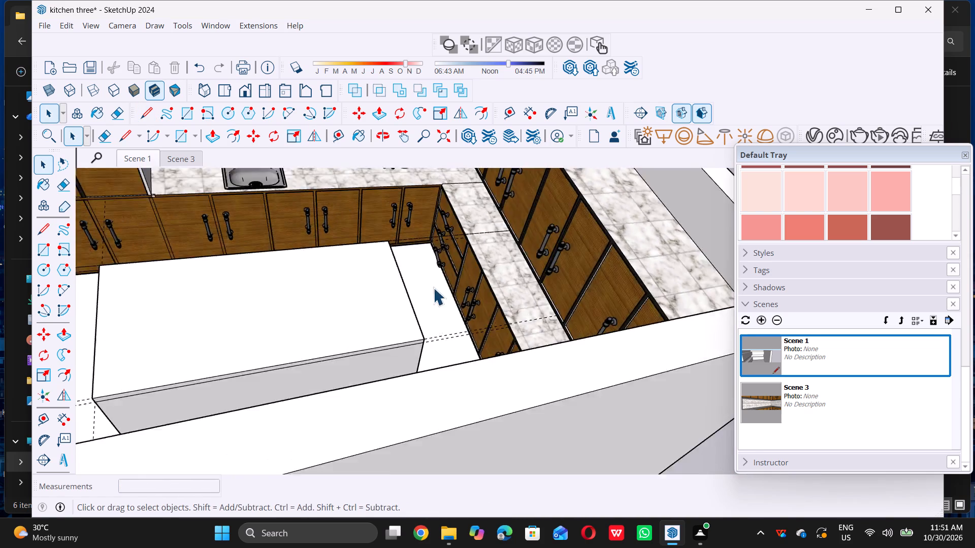
pyautogui.scroll(-4, 405, 284)
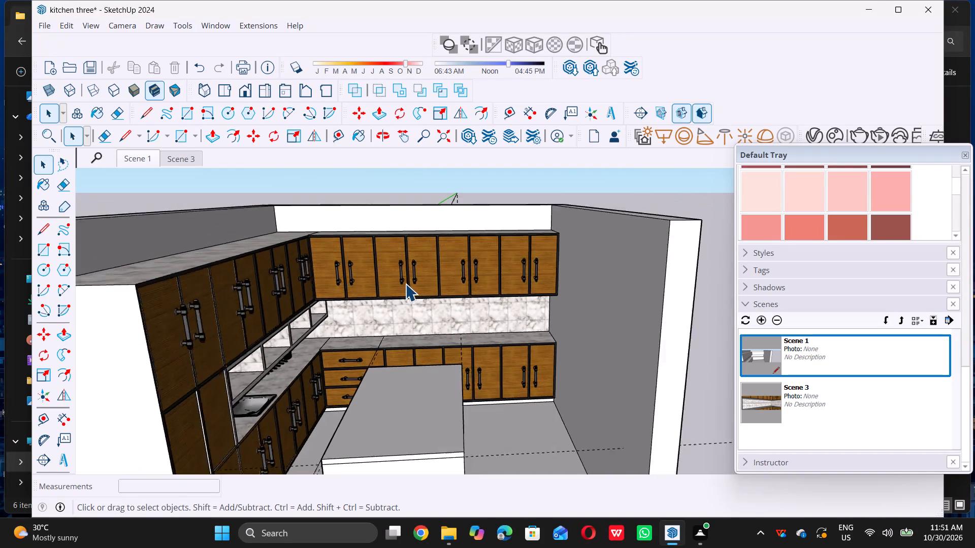
pyautogui.scroll(-3, 405, 284)
pyautogui.moveTo(364, 376); pyautogui.dragTo(429, 370, button='middle')
pyautogui.scroll(3, 391, 382)
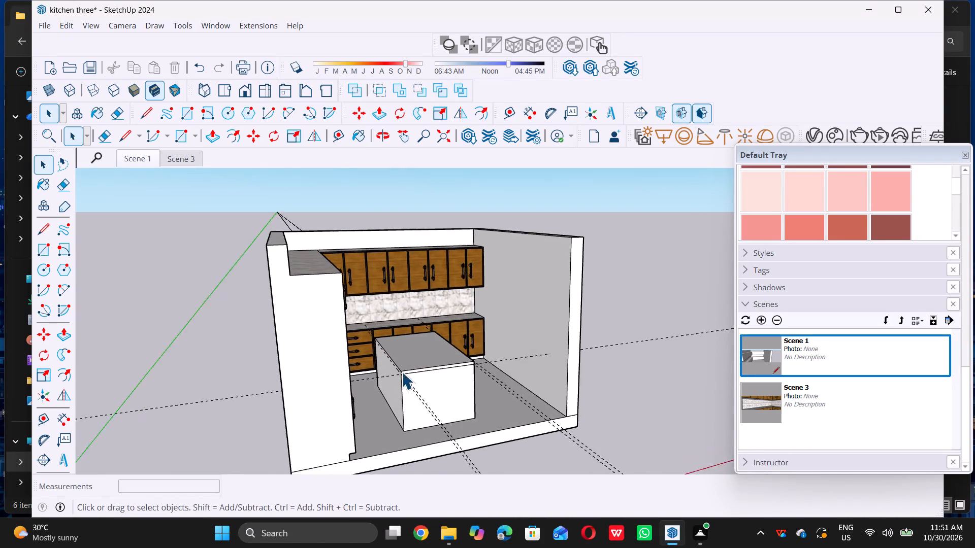
pyautogui.scroll(13, 402, 372)
pyautogui.moveTo(360, 321); pyautogui.dragTo(375, 313, button='middle')
pyautogui.scroll(6, 366, 313)
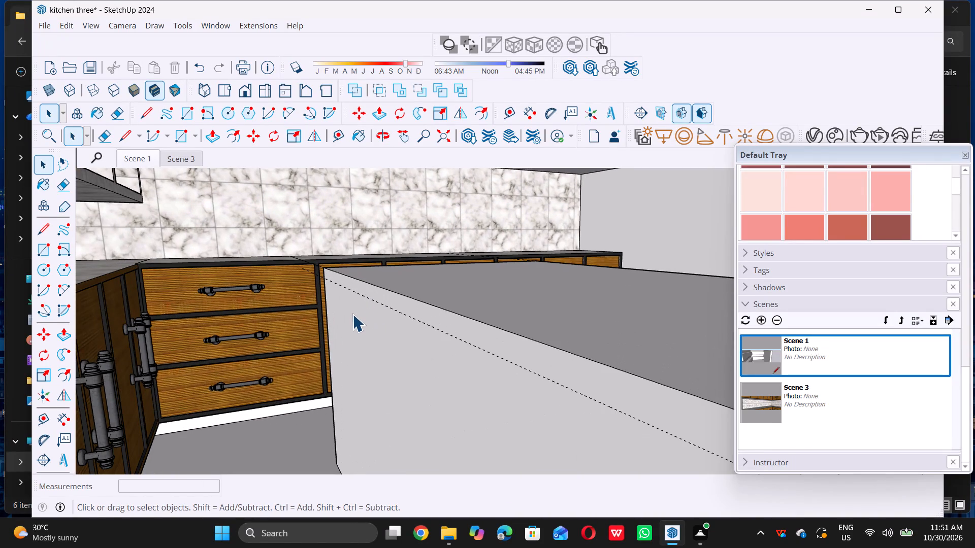
pyautogui.press('r')
pyautogui.doubleClick(324, 266)
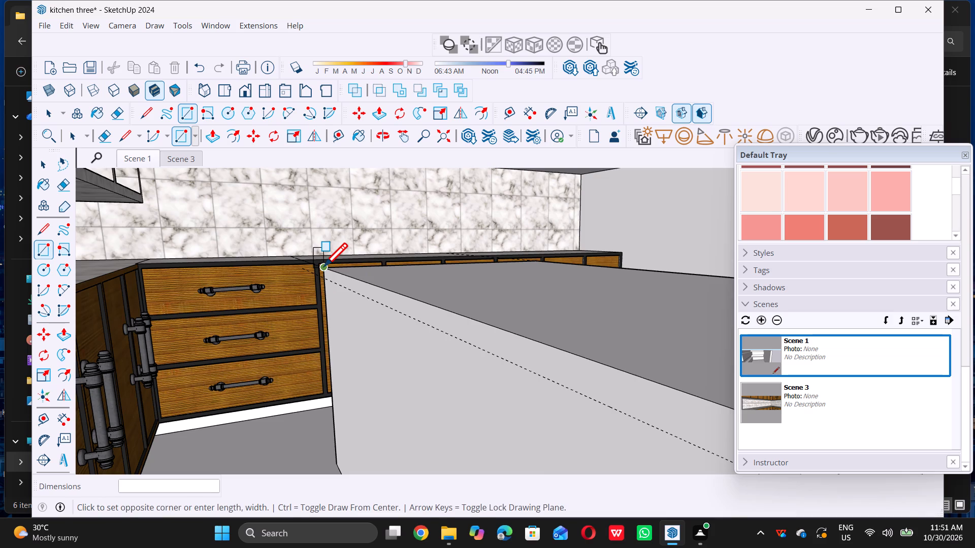
pyautogui.scroll(-9, 324, 266)
pyautogui.scroll(4, 387, 294)
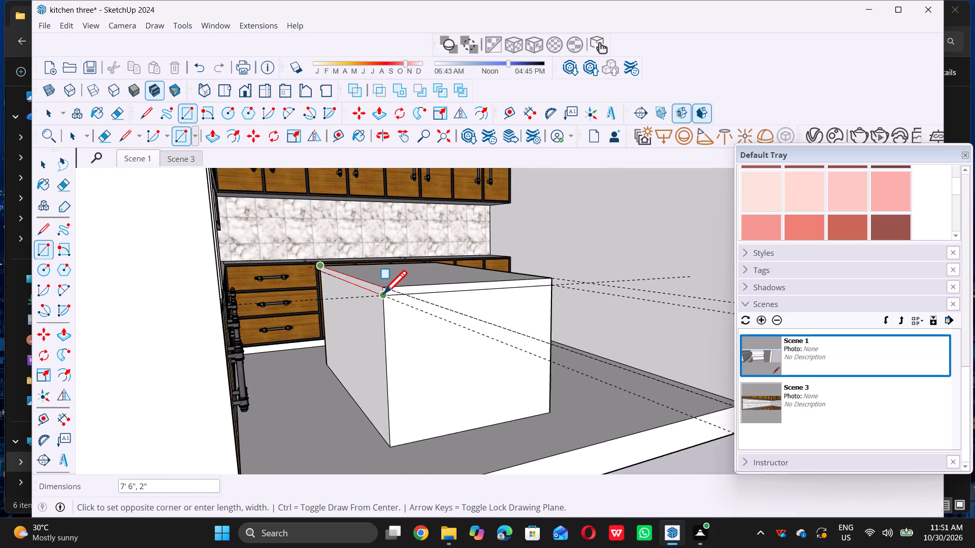
pyautogui.doubleClick(383, 293)
pyautogui.press('space')
# Push/Pull the countertop band on the island's short end facing the room opening outward by 2".
pyautogui.scroll(4, 430, 292)
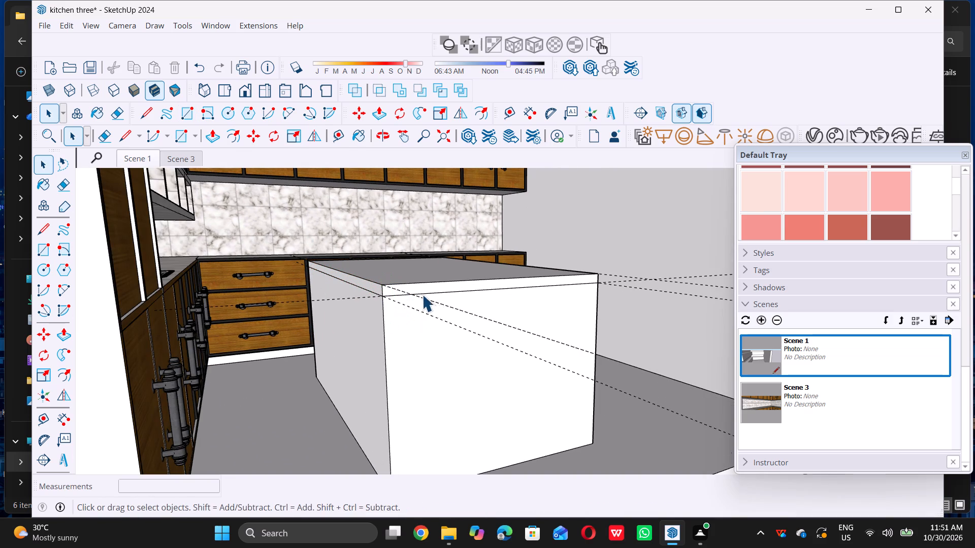
pyautogui.scroll(5, 379, 291)
pyautogui.doubleClick(444, 287)
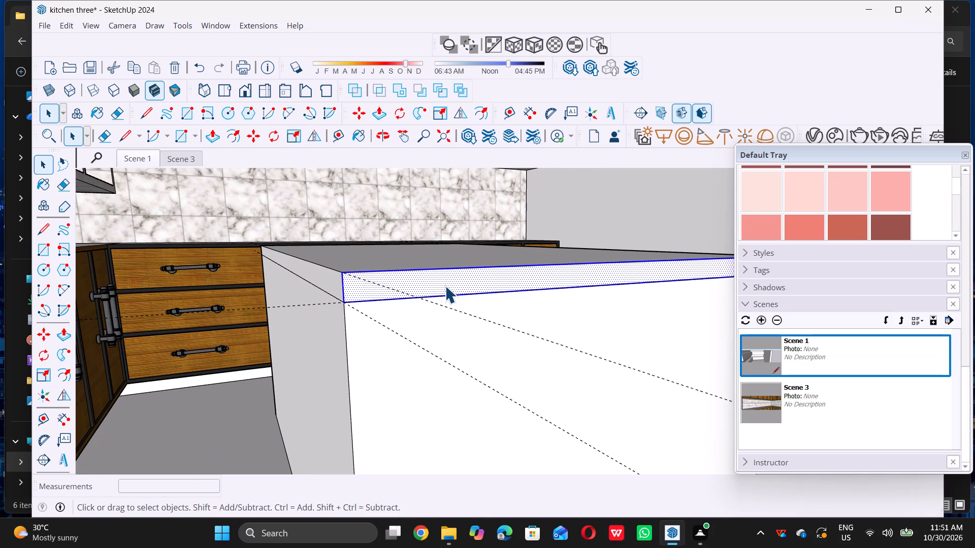
pyautogui.press('p')
pyautogui.click(452, 279)
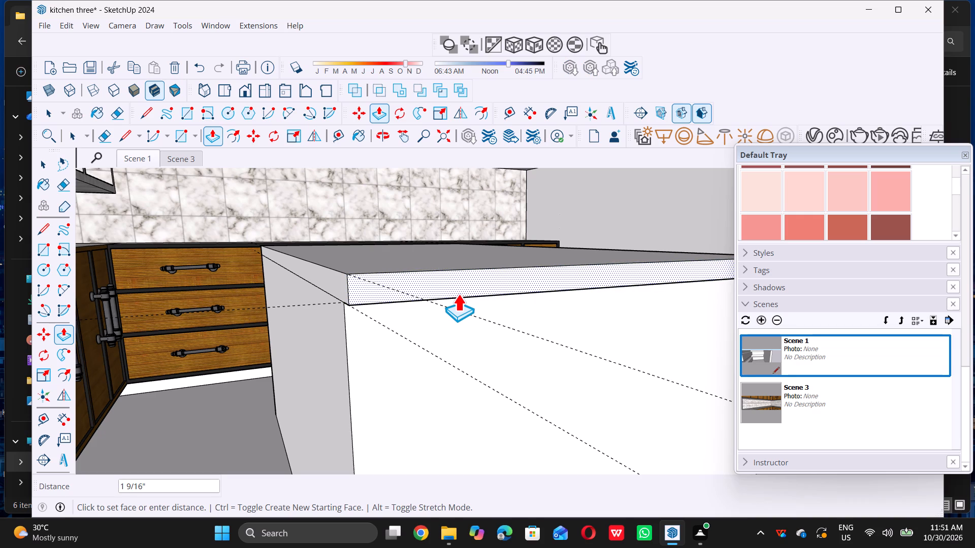
pyautogui.press('2')
pyautogui.hotkey('shift', '"')
pyautogui.press('Return')
pyautogui.press('space')
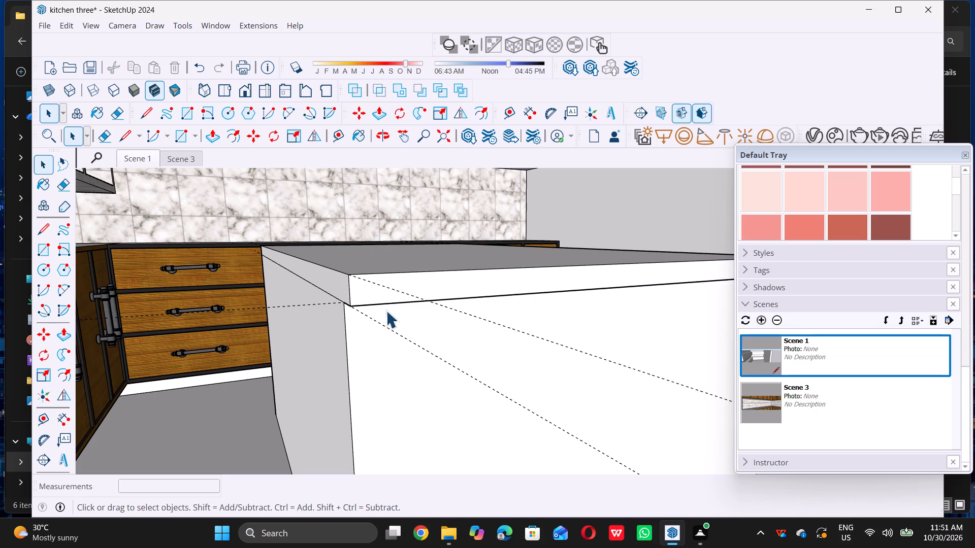
# Push/Pull the countertop band on the adjoining long side, facing the drawer cabinets, outward by 2".
pyautogui.scroll(4, 335, 281)
pyautogui.doubleClick(335, 281)
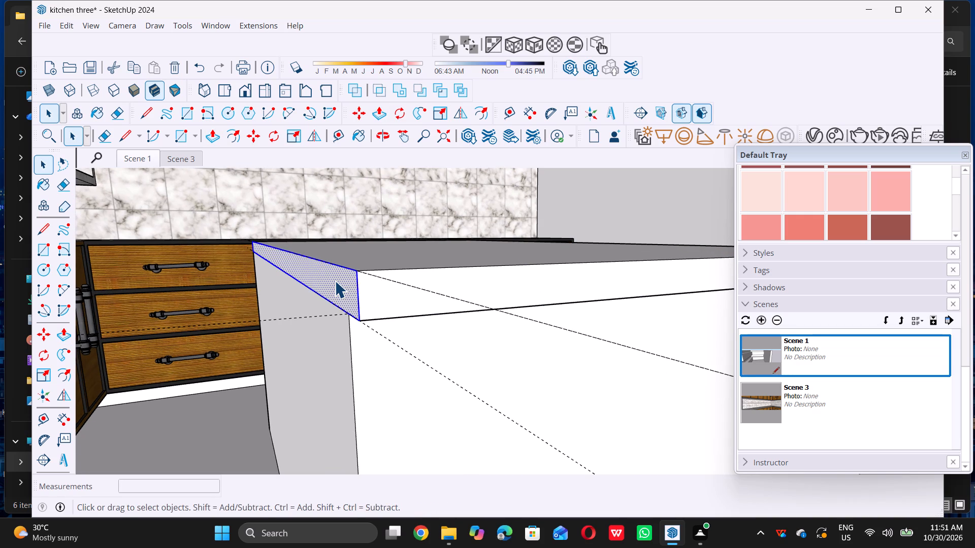
pyautogui.press('p')
pyautogui.click(335, 281)
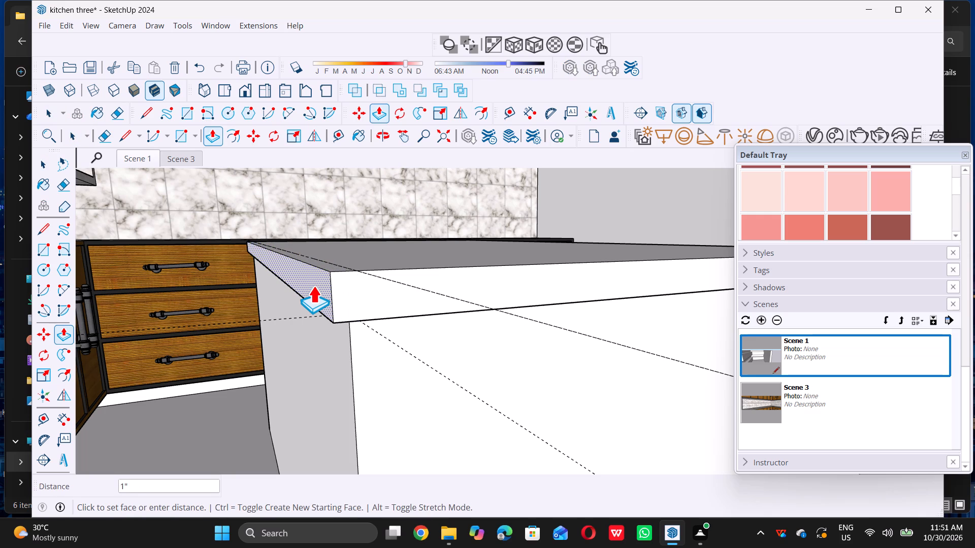
pyautogui.press('2')
pyautogui.hotkey('shift', '"')
pyautogui.press('Return')
pyautogui.press('space')
# Repeat the 2" outward Push/Pull on the countertop band of the island's opposite long side.
pyautogui.scroll(-4, 220, 345)
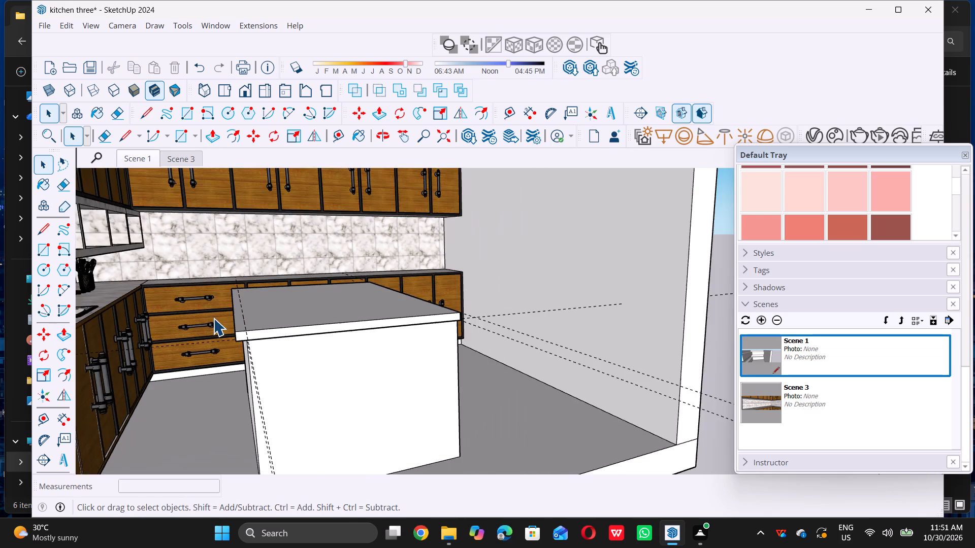
pyautogui.scroll(-7, 213, 318)
pyautogui.moveTo(322, 317); pyautogui.dragTo(209, 350, button='middle')
pyautogui.scroll(14, 352, 293)
pyautogui.click(341, 306)
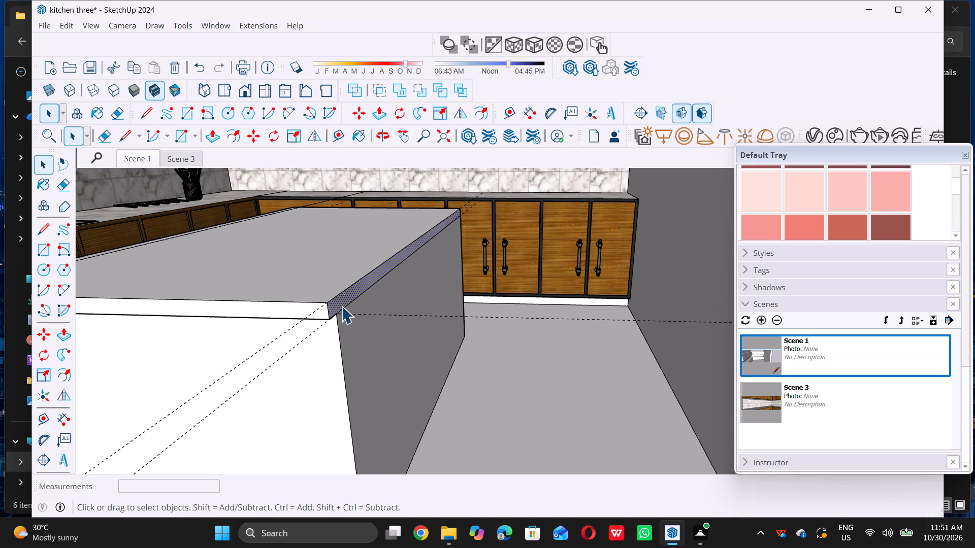
pyautogui.press('p')
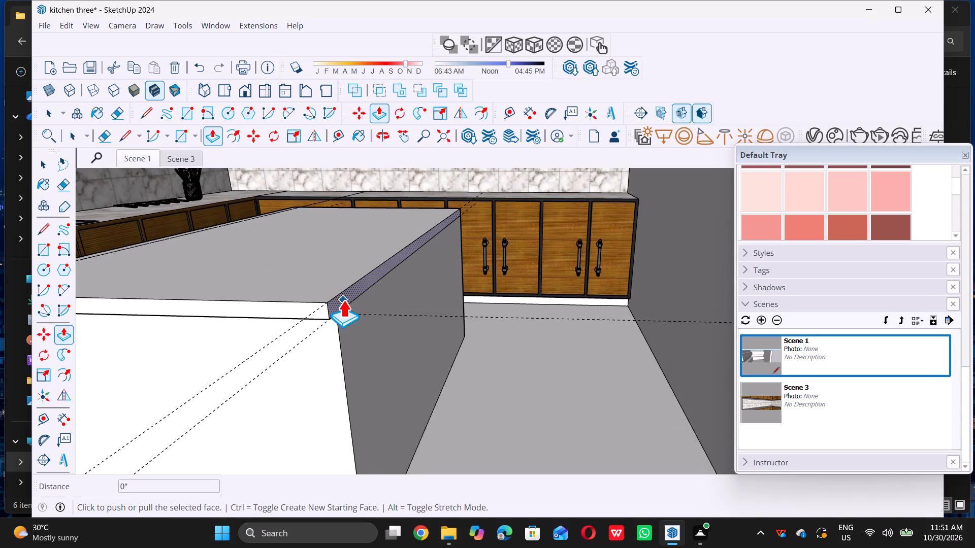
pyautogui.doubleClick(343, 300)
pyautogui.press('space')
# Push/Pull the countertop band on the island's remaining short end, facing the marble-topped counter, outward by 2".
pyautogui.scroll(-2, 346, 357)
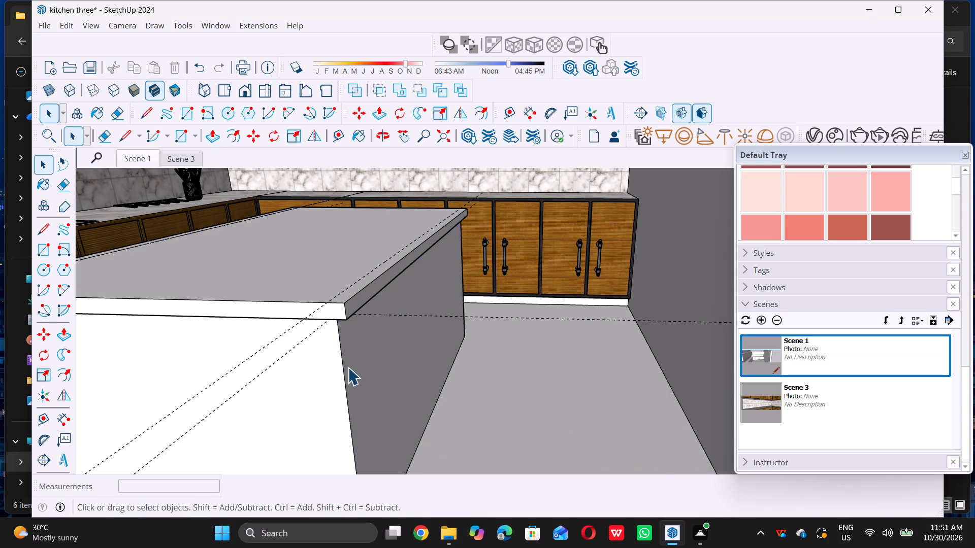
pyautogui.scroll(-10, 348, 367)
pyautogui.moveTo(393, 244); pyautogui.dragTo(217, 383, button='middle')
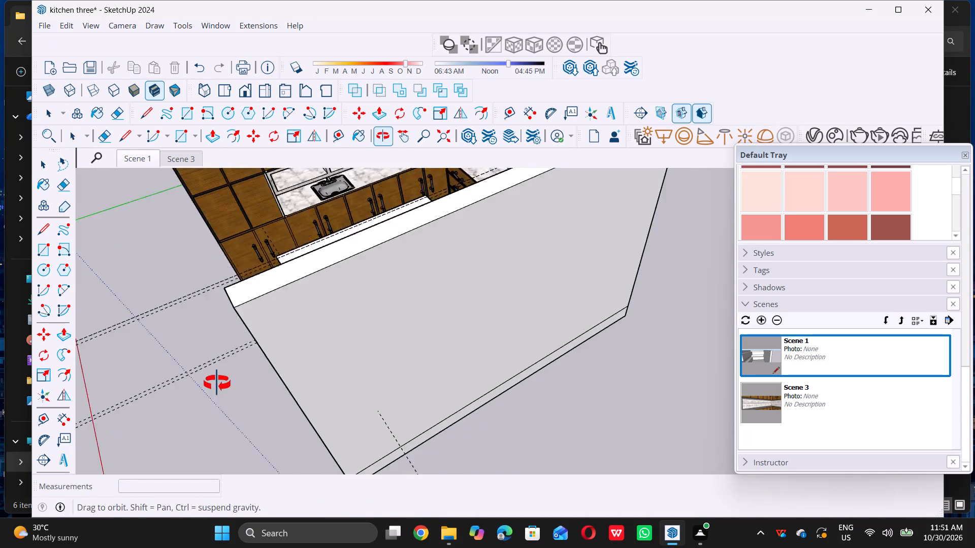
pyautogui.moveTo(217, 383); pyautogui.dragTo(28, 368, button='middle')
pyautogui.moveTo(599, 191); pyautogui.dragTo(564, 237, button='middle')
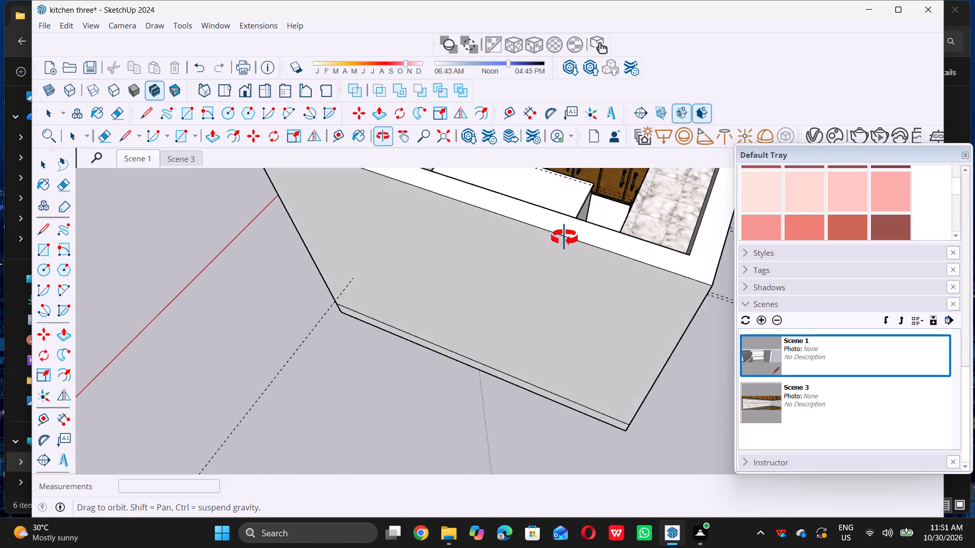
pyautogui.moveTo(564, 237); pyautogui.dragTo(545, 258, button='middle')
pyautogui.scroll(15, 586, 246)
pyautogui.scroll(-7, 506, 367)
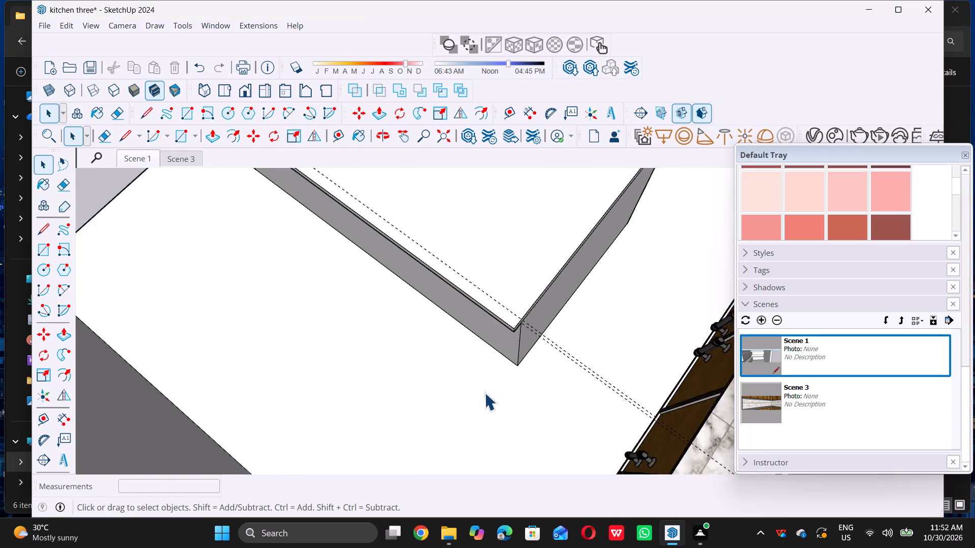
pyautogui.moveTo(516, 344); pyautogui.dragTo(509, 265, button='middle')
pyautogui.moveTo(501, 273); pyautogui.dragTo(520, 277, button='middle')
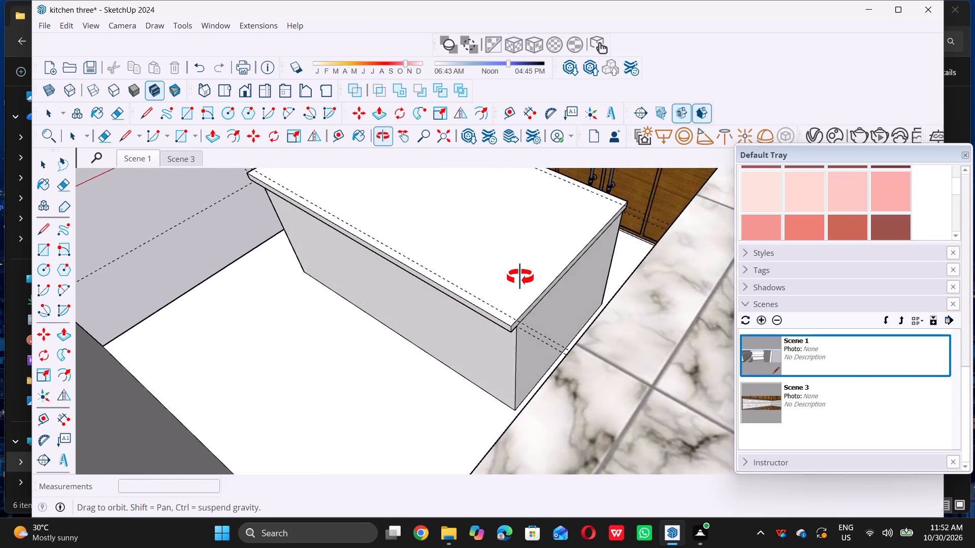
pyautogui.moveTo(520, 277); pyautogui.dragTo(525, 277, button='middle')
pyautogui.scroll(15, 525, 277)
pyautogui.doubleClick(525, 316)
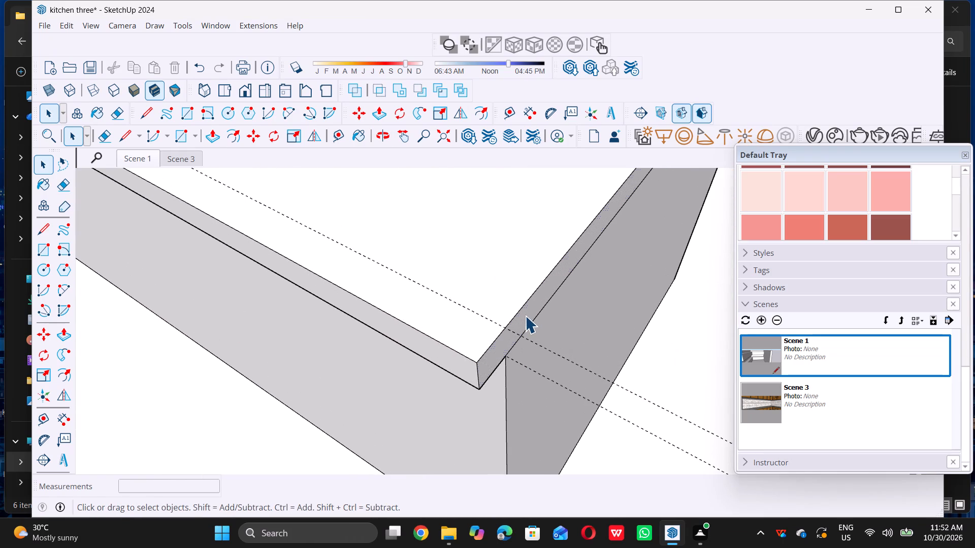
pyautogui.press('p')
pyautogui.click(524, 315)
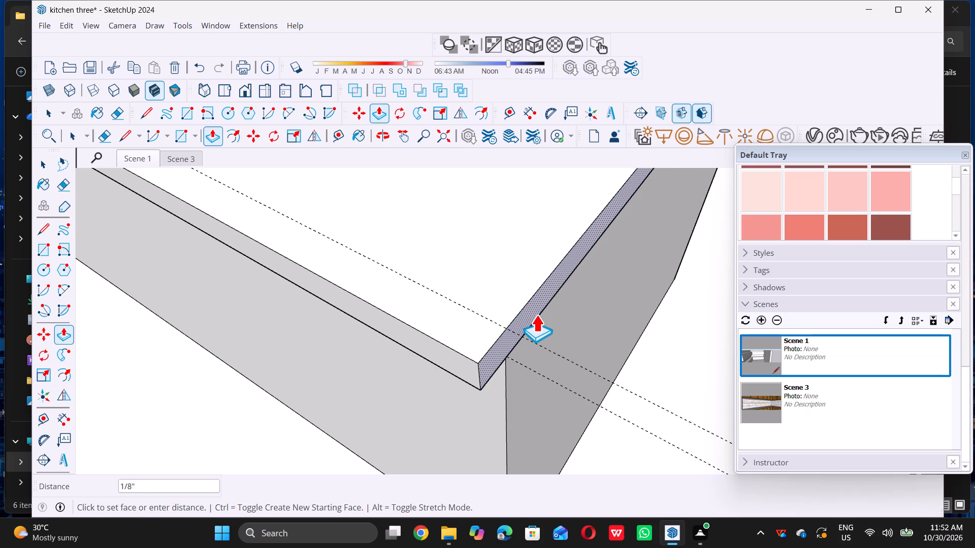
pyautogui.press('2')
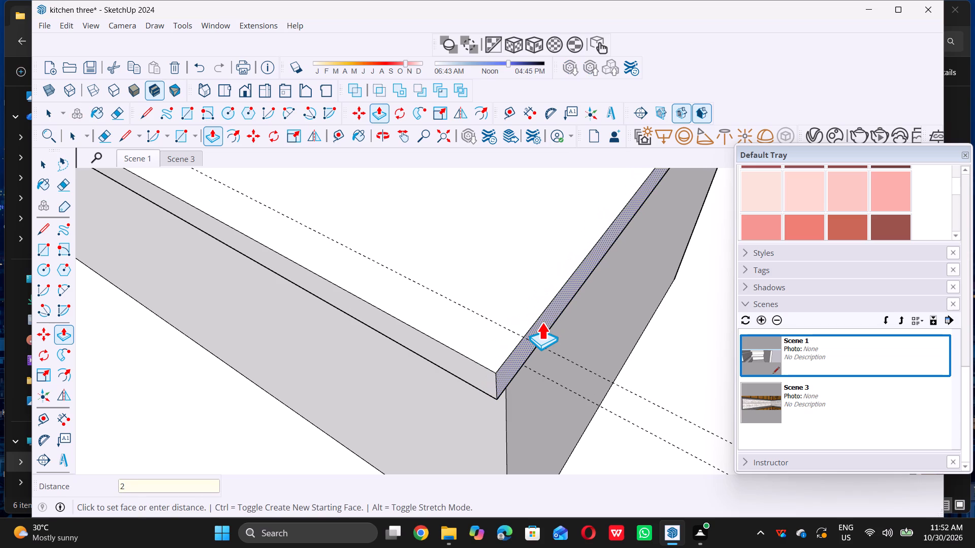
pyautogui.hotkey('shift', '"')
pyautogui.press('Return')
pyautogui.press('space')
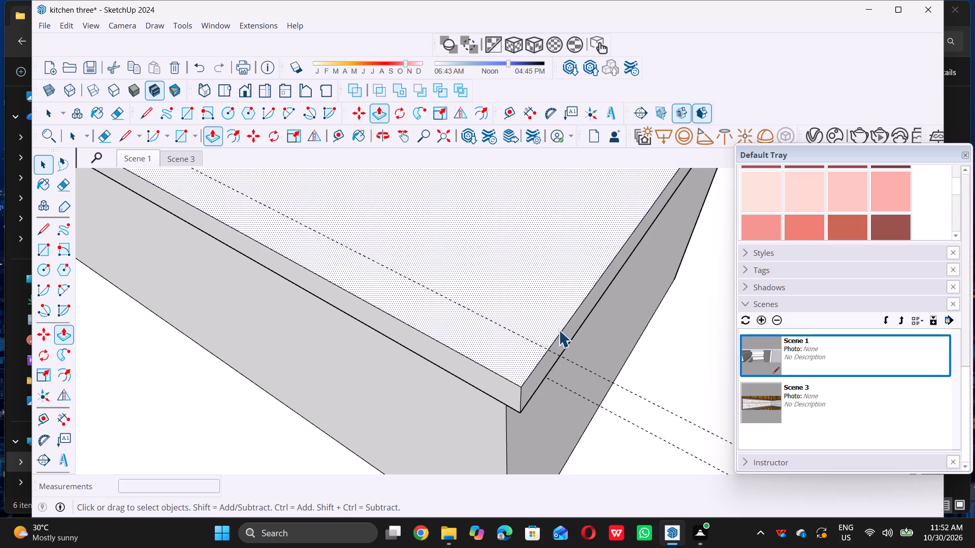
# Examine the island and its overhanging countertop within the whole kitchen from the room's open side.
pyautogui.scroll(-18, 513, 345)
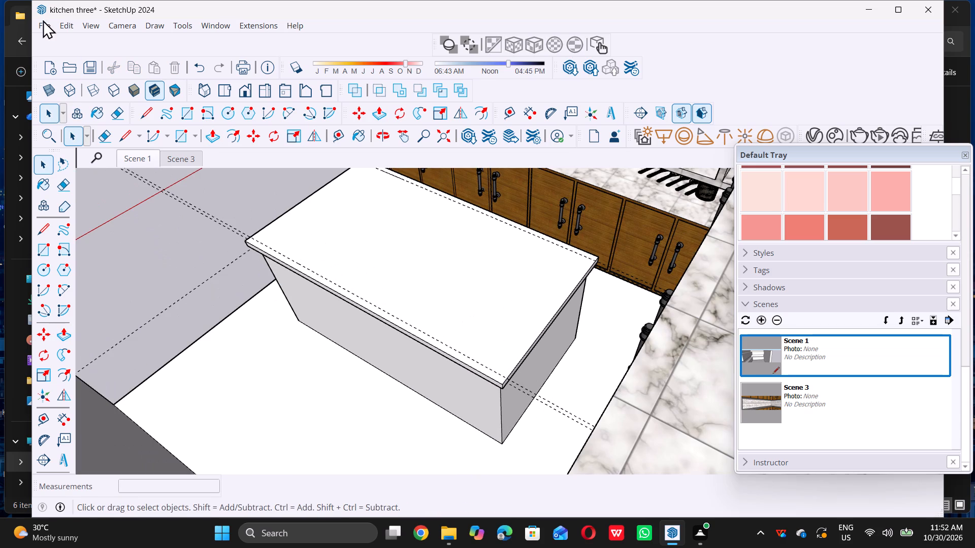
pyautogui.tripleClick(68, 27)
pyautogui.doubleClick(106, 149)
pyautogui.scroll(-6, 269, 224)
pyautogui.doubleClick(137, 398)
pyautogui.scroll(-2, 371, 359)
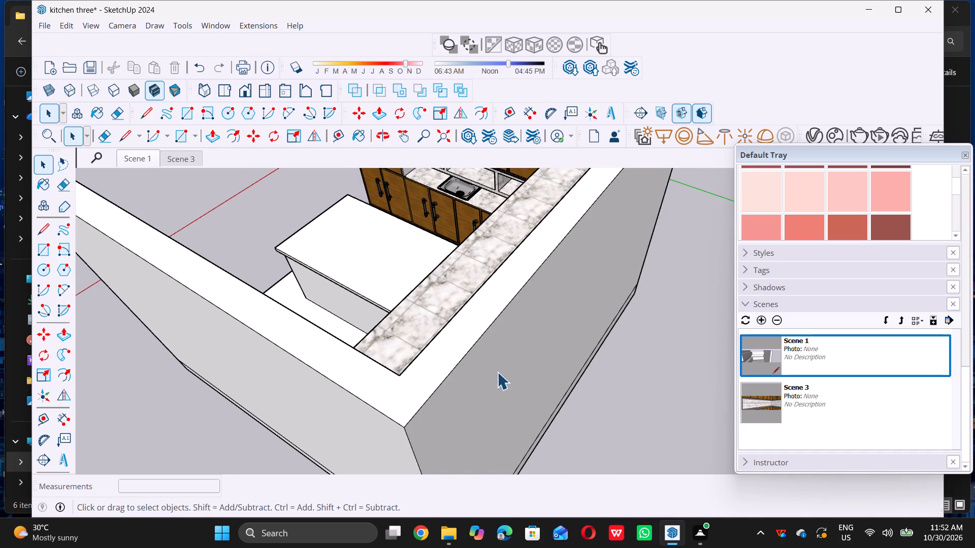
pyautogui.scroll(-15, 497, 372)
pyautogui.moveTo(354, 406); pyautogui.dragTo(703, 325, button='middle')
pyautogui.scroll(2, 528, 406)
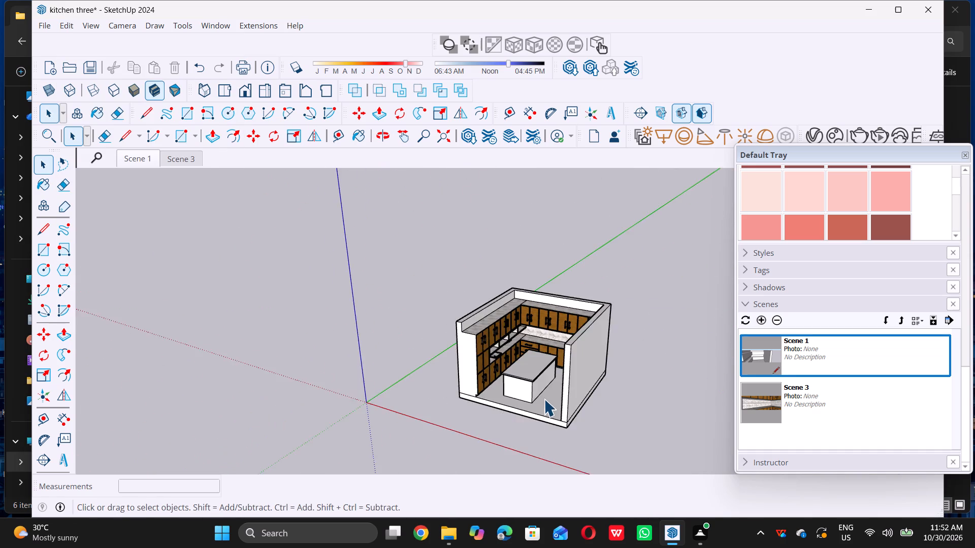
pyautogui.scroll(16, 544, 399)
pyautogui.scroll(-6, 442, 319)
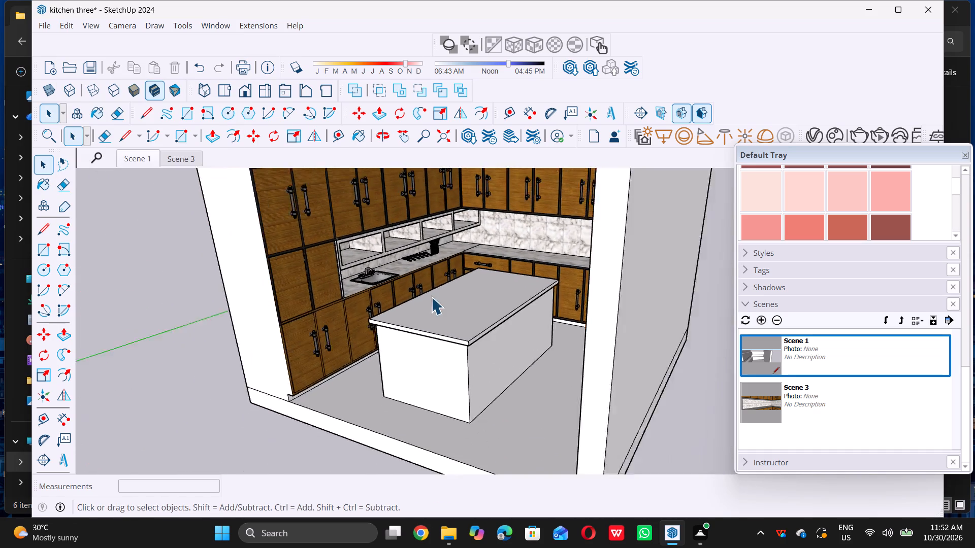
pyautogui.moveTo(446, 313); pyautogui.dragTo(451, 338, button='middle')
pyautogui.scroll(-5, 451, 339)
# Search 3D Warehouse for "friuts" and look through the model results.
pyautogui.tripleClick(471, 136)
pyautogui.click(471, 136)
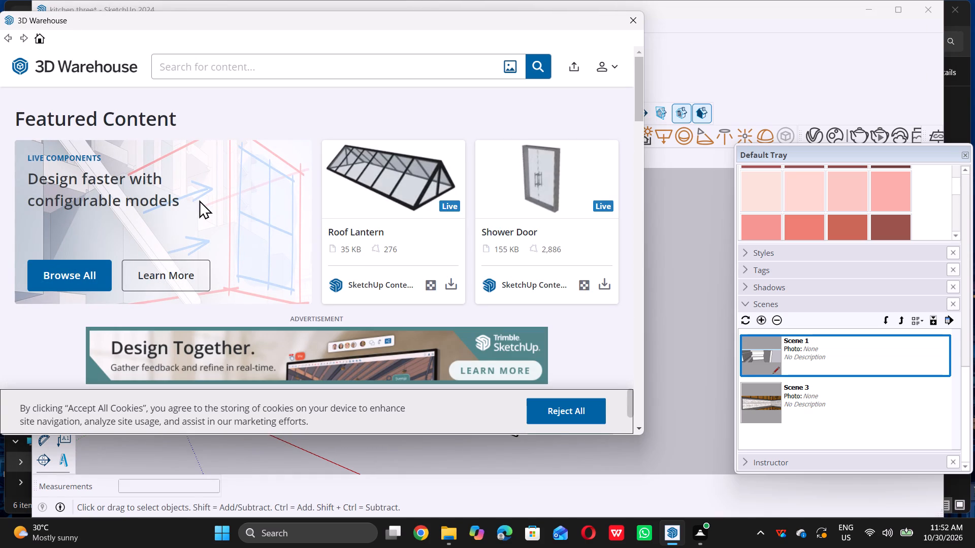
pyautogui.doubleClick(233, 72)
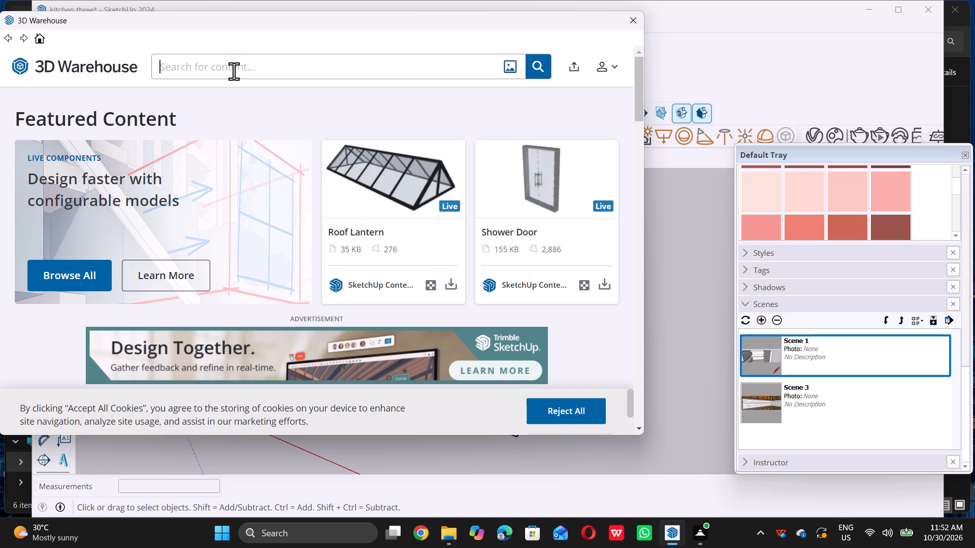
pyautogui.press('f')
pyautogui.press('r')
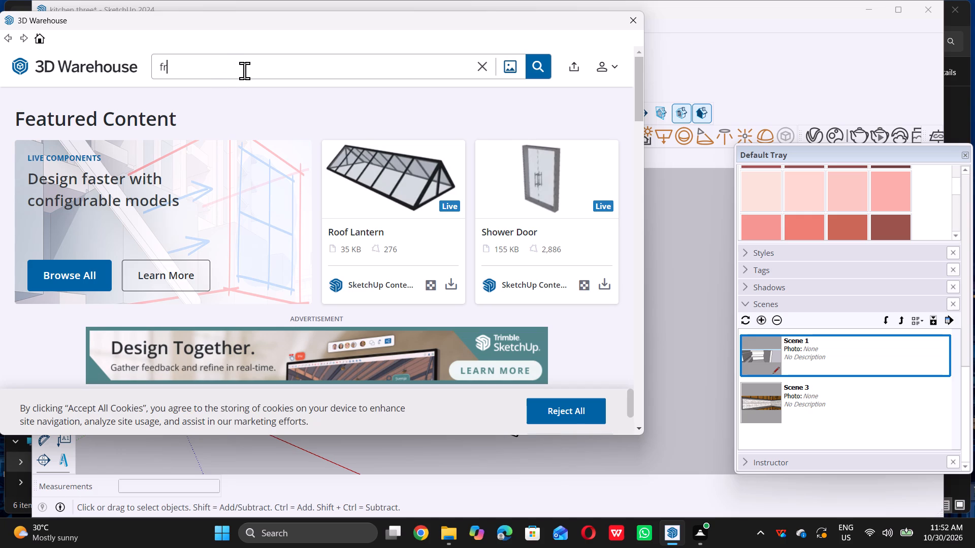
pyautogui.press('i')
pyautogui.press('u')
pyautogui.press('t')
pyautogui.press('s')
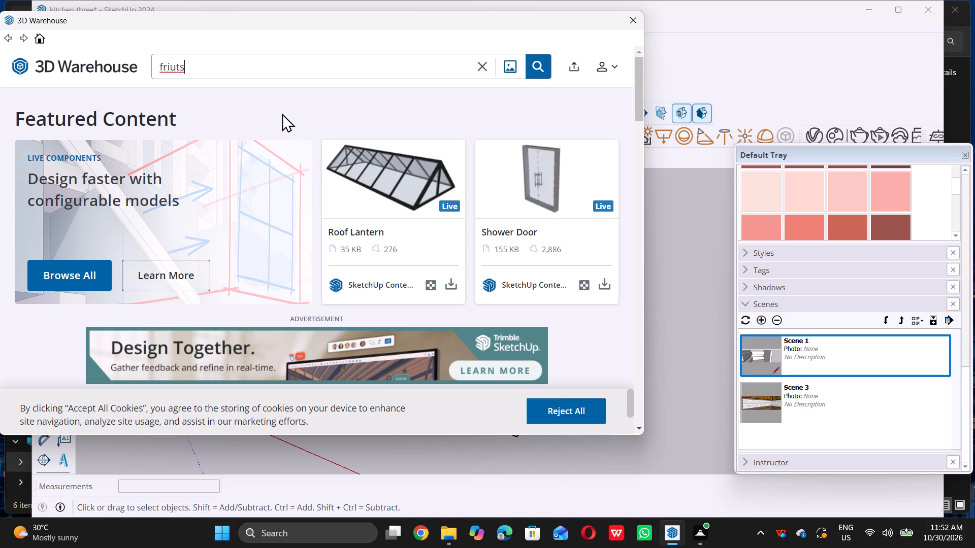
pyautogui.press('Return')
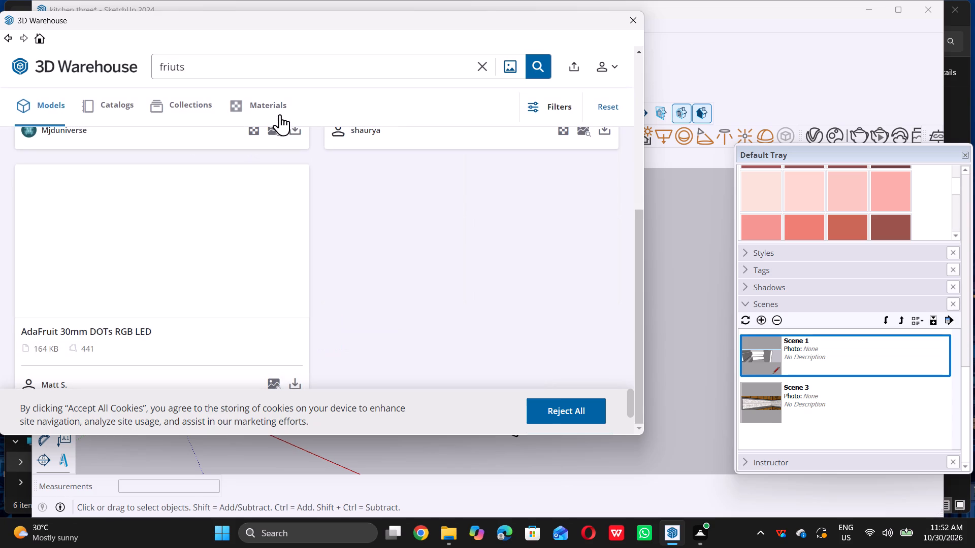
pyautogui.scroll(5, 266, 234)
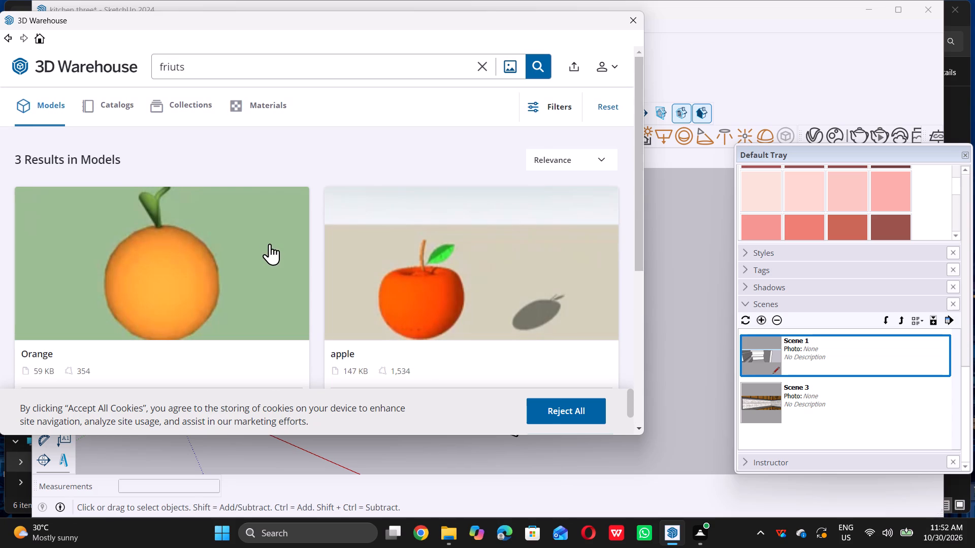
pyautogui.scroll(5, 271, 244)
pyautogui.scroll(-17, 270, 244)
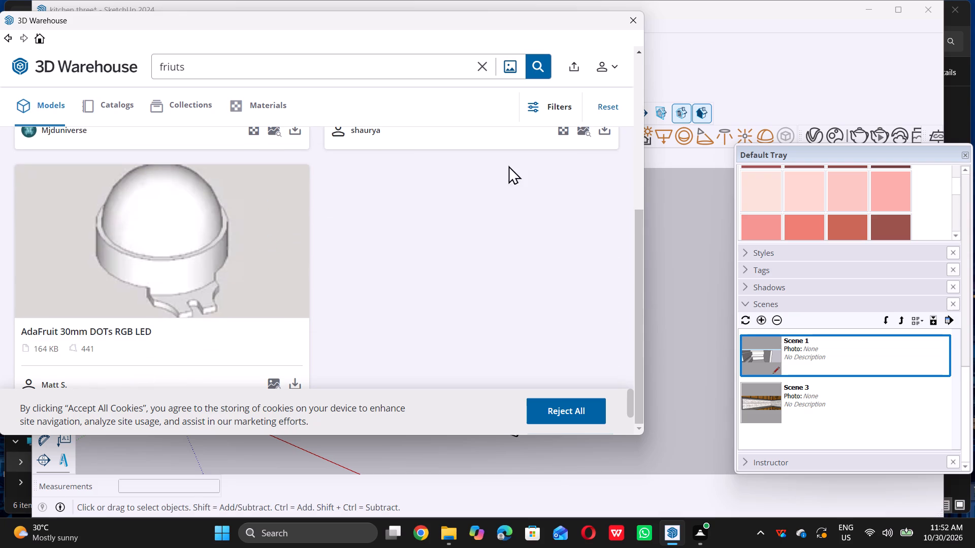
pyautogui.doubleClick(481, 62)
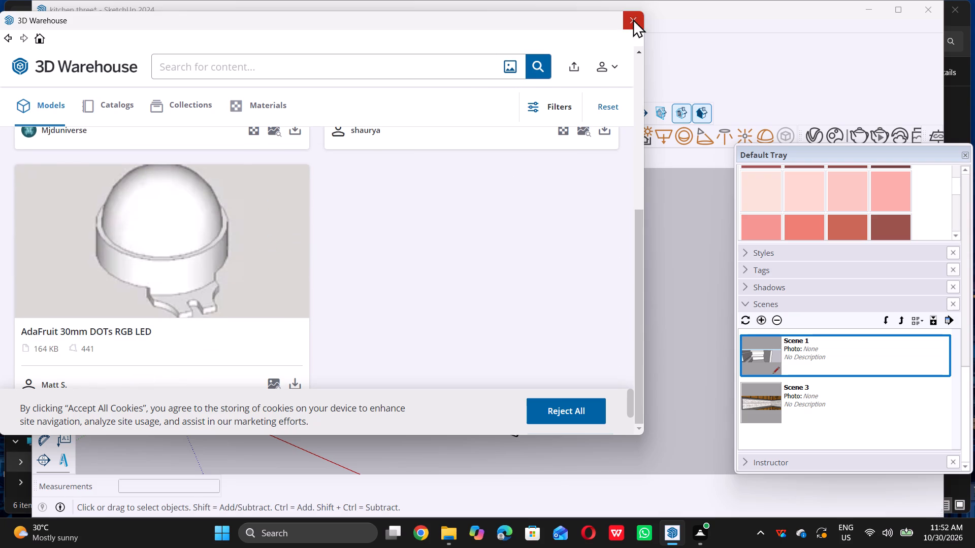
pyautogui.doubleClick(633, 19)
# Import the SketchUp model "fruit" from the Pictures folder and drop it outside the kitchen.
pyautogui.doubleClick(49, 22)
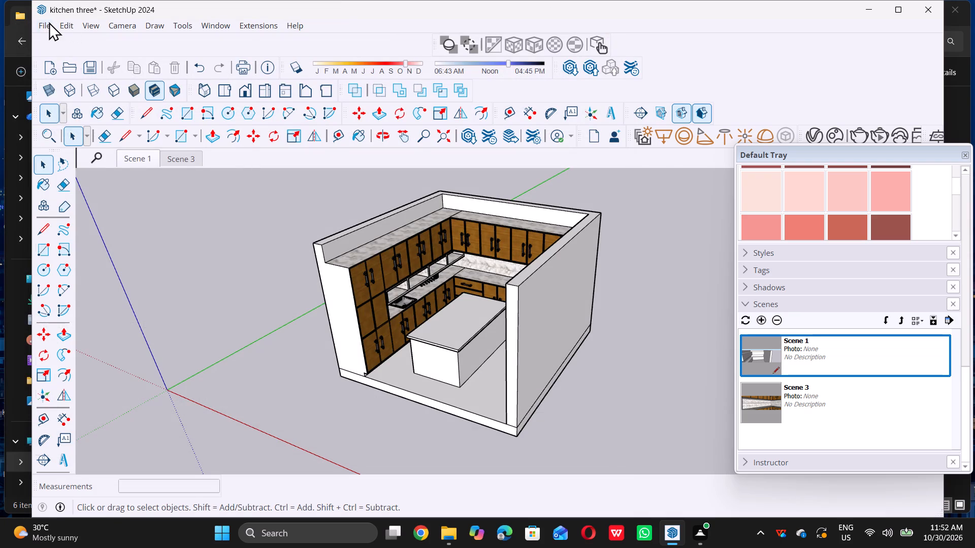
pyautogui.doubleClick(49, 22)
pyautogui.tripleClick(49, 22)
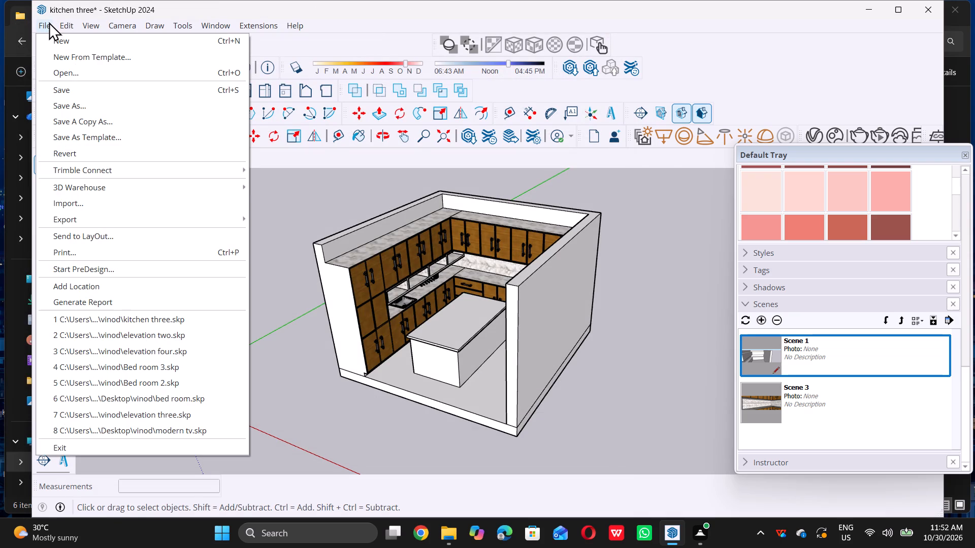
pyautogui.doubleClick(100, 201)
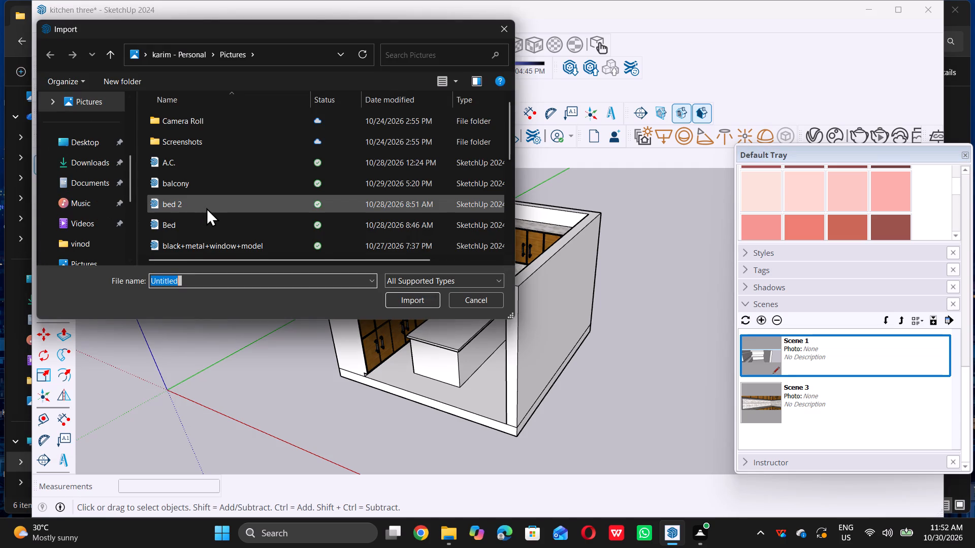
pyautogui.scroll(-2, 206, 208)
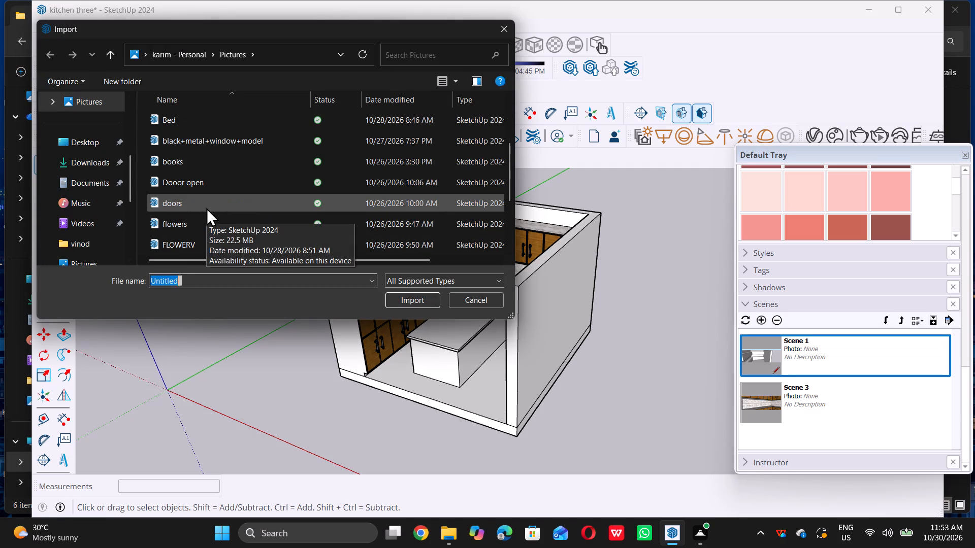
pyautogui.scroll(-1, 206, 208)
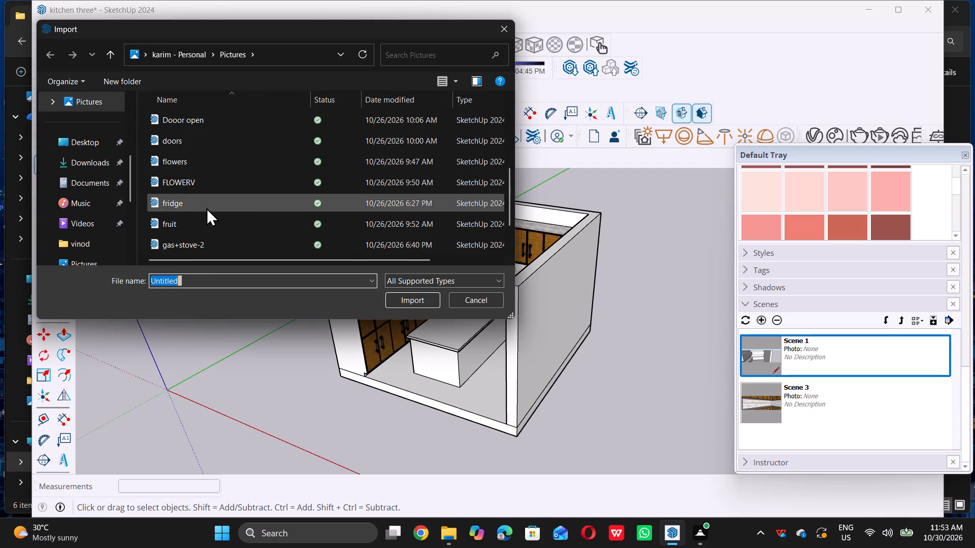
pyautogui.tripleClick(204, 223)
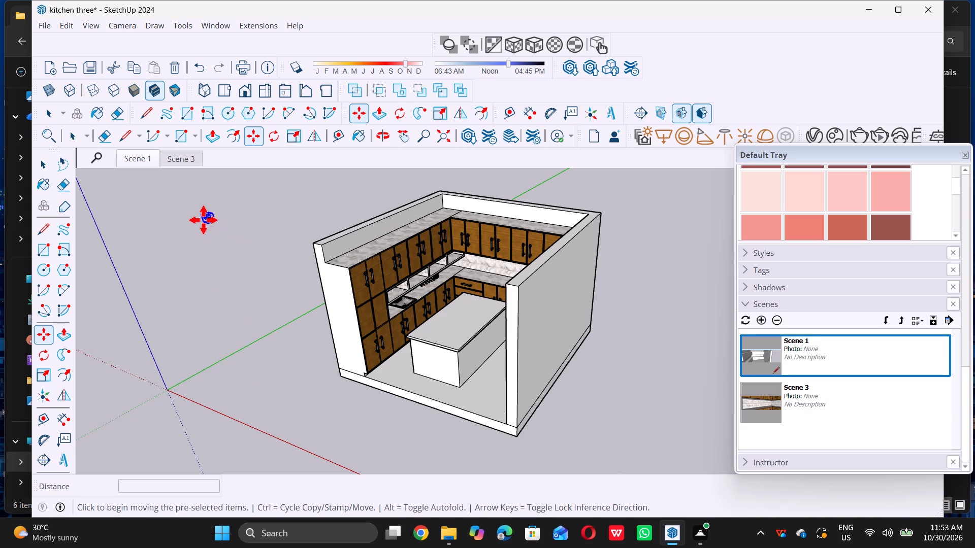
# Move the imported fruit bowl by its bottom corner from outside the kitchen onto the top of the island's countertop.
pyautogui.scroll(16, 204, 212)
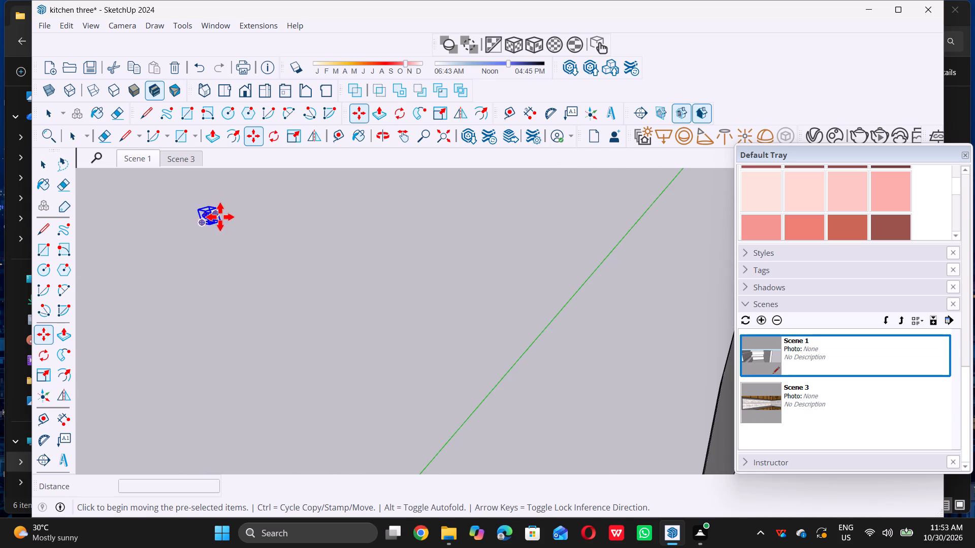
pyautogui.scroll(20, 220, 217)
pyautogui.scroll(7, 220, 217)
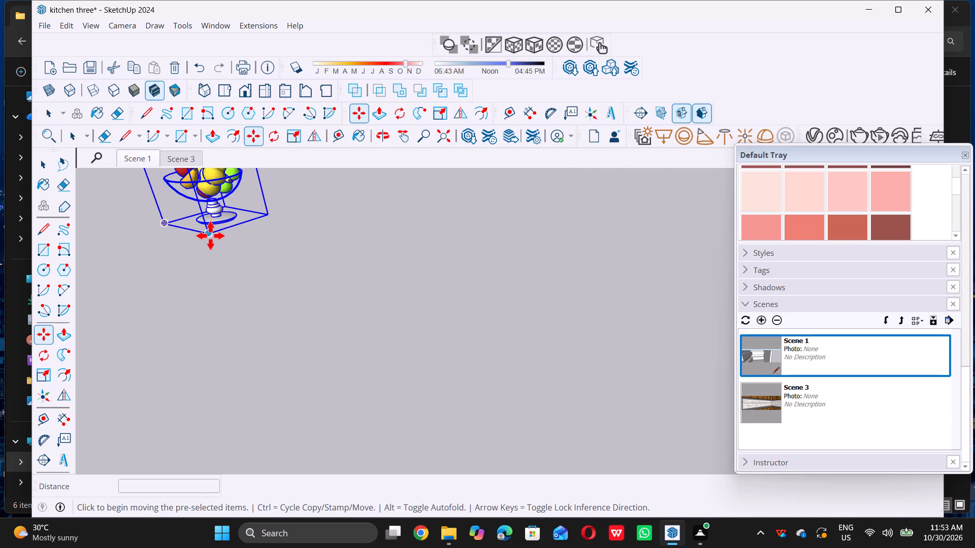
pyautogui.doubleClick(210, 235)
pyautogui.scroll(-20, 210, 235)
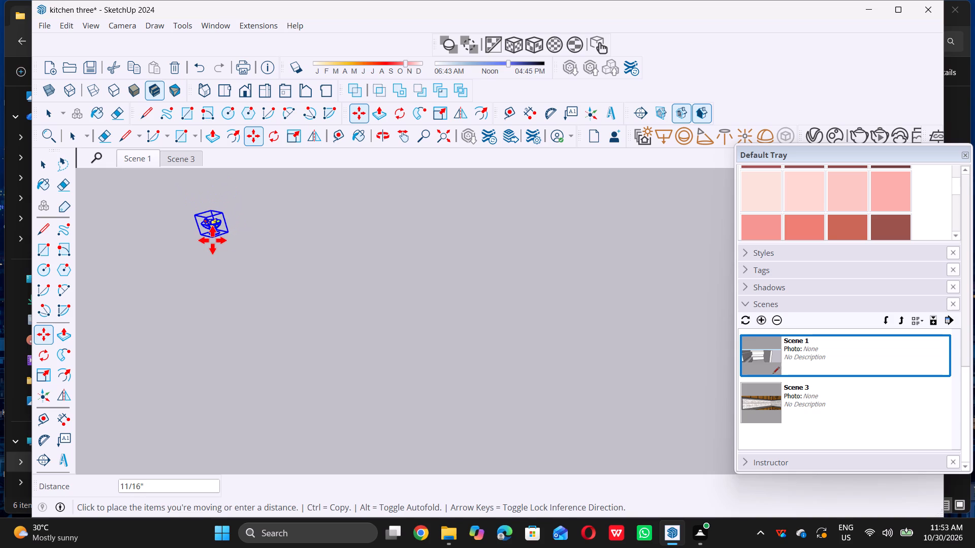
pyautogui.scroll(-16, 212, 240)
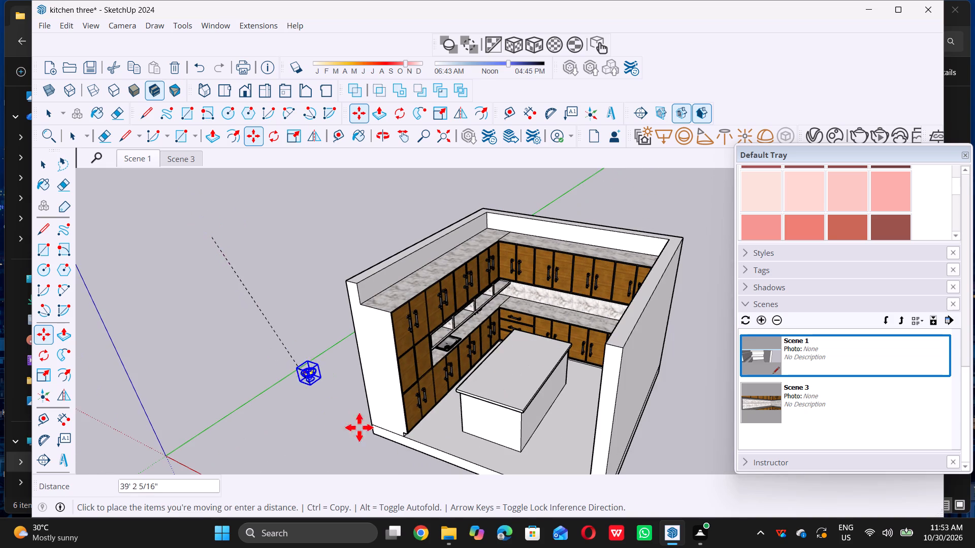
pyautogui.scroll(13, 526, 380)
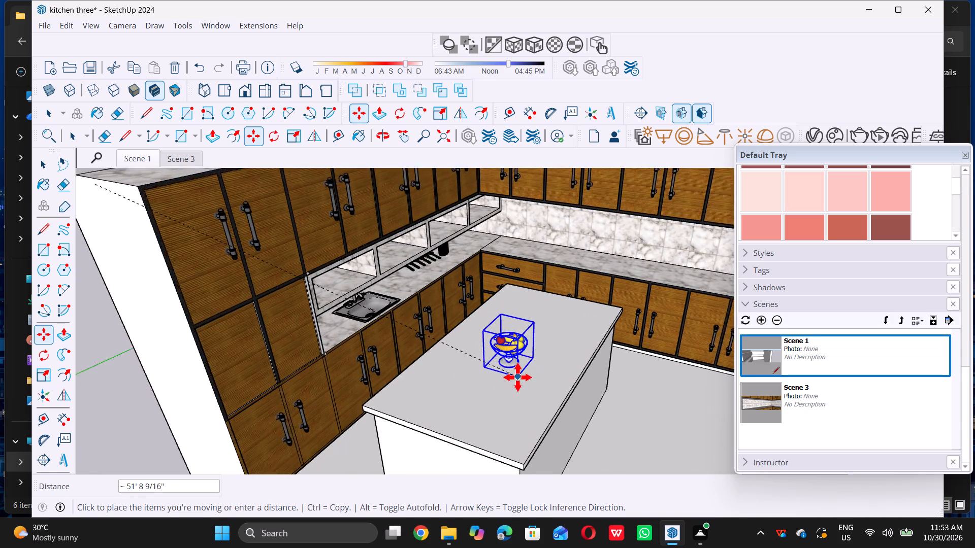
pyautogui.doubleClick(516, 374)
pyautogui.press('space')
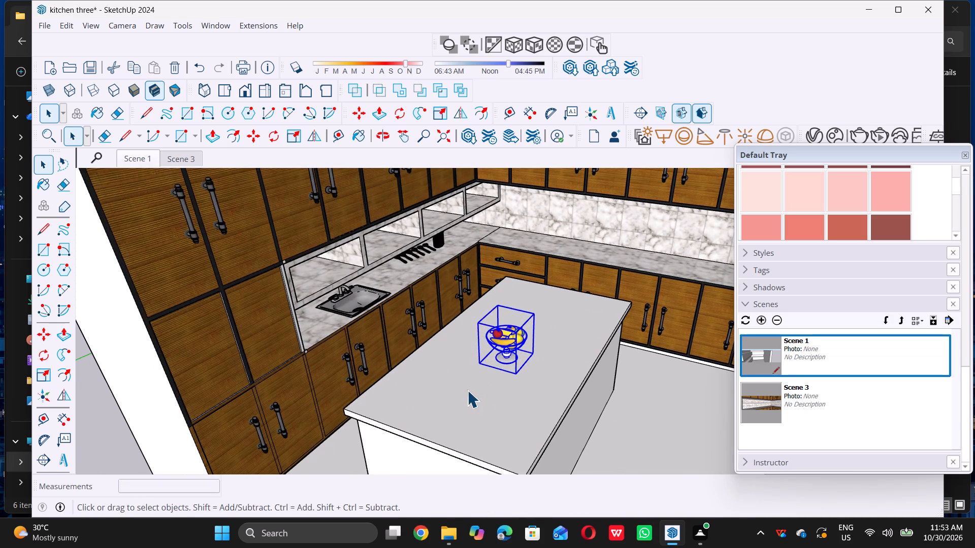
pyautogui.scroll(-12, 466, 390)
pyautogui.doubleClick(154, 405)
# Scale the fruit bowl on the island to about 1.45 along the red axis.
pyautogui.moveTo(489, 420); pyautogui.dragTo(490, 406, button='middle')
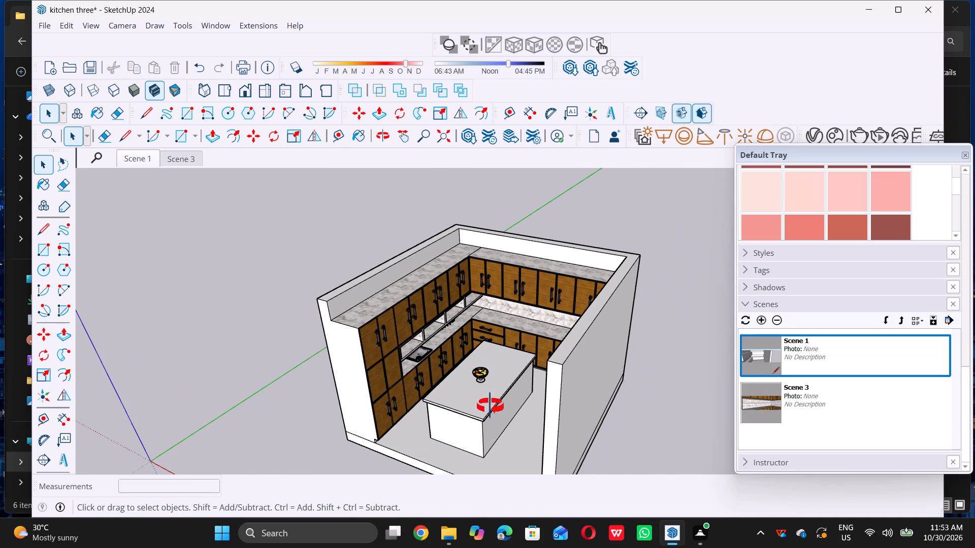
pyautogui.moveTo(490, 406); pyautogui.dragTo(499, 361, button='middle')
pyautogui.scroll(7, 499, 361)
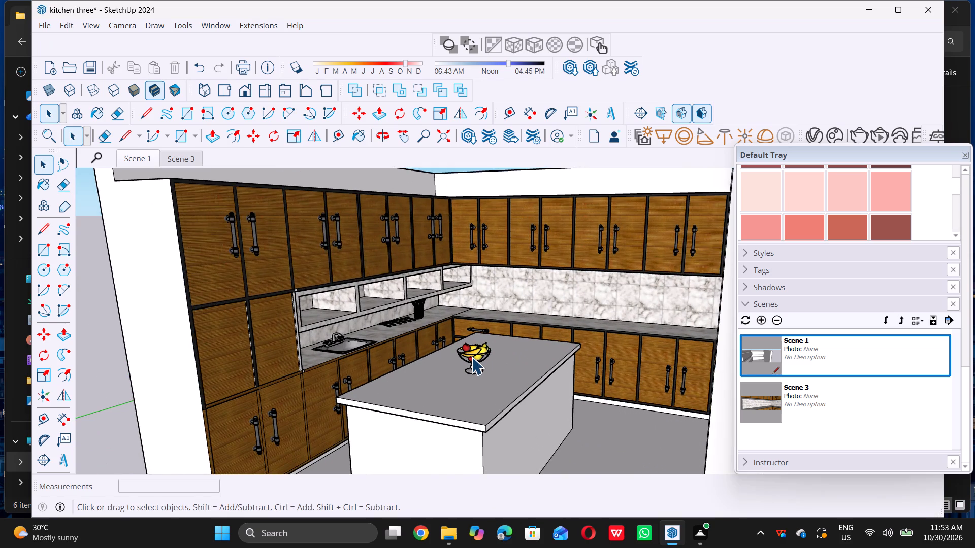
pyautogui.scroll(5, 472, 357)
pyautogui.click(472, 357)
pyautogui.scroll(2, 491, 358)
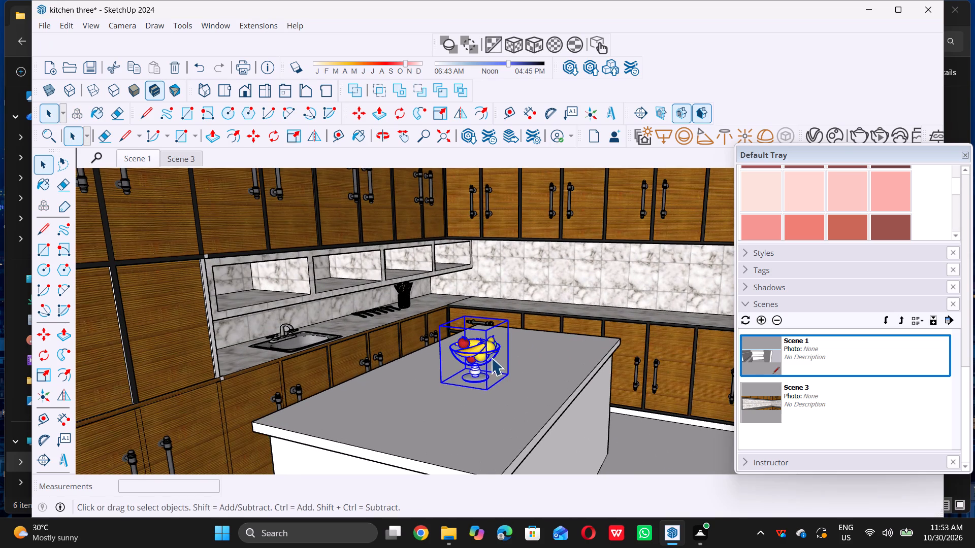
pyautogui.scroll(3, 491, 358)
pyautogui.press('s')
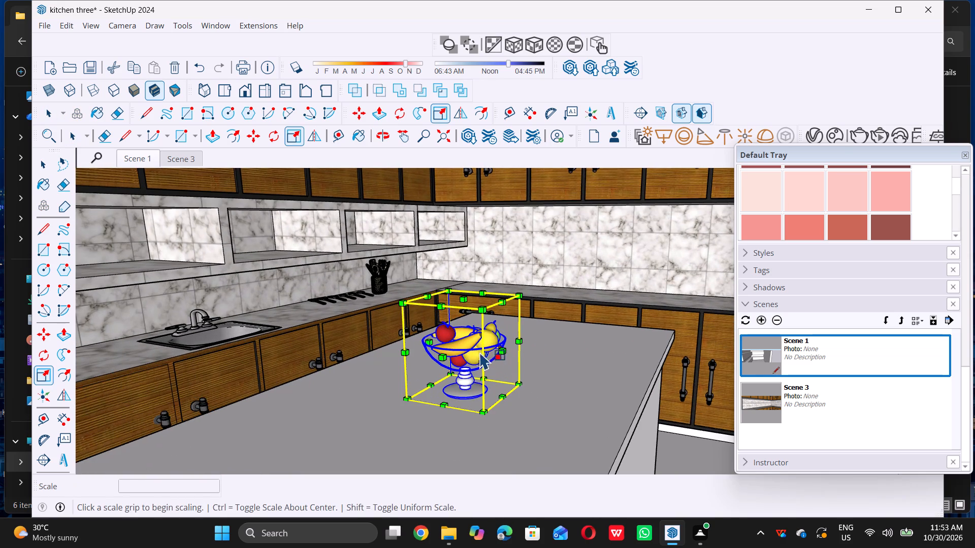
pyautogui.tripleClick(501, 348)
pyautogui.click(501, 348)
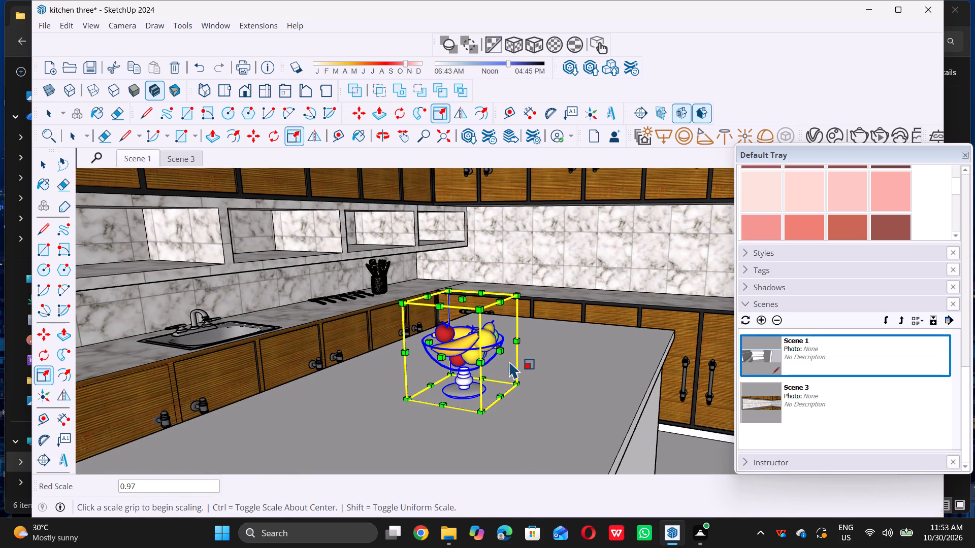
pyautogui.doubleClick(500, 352)
pyautogui.doubleClick(534, 365)
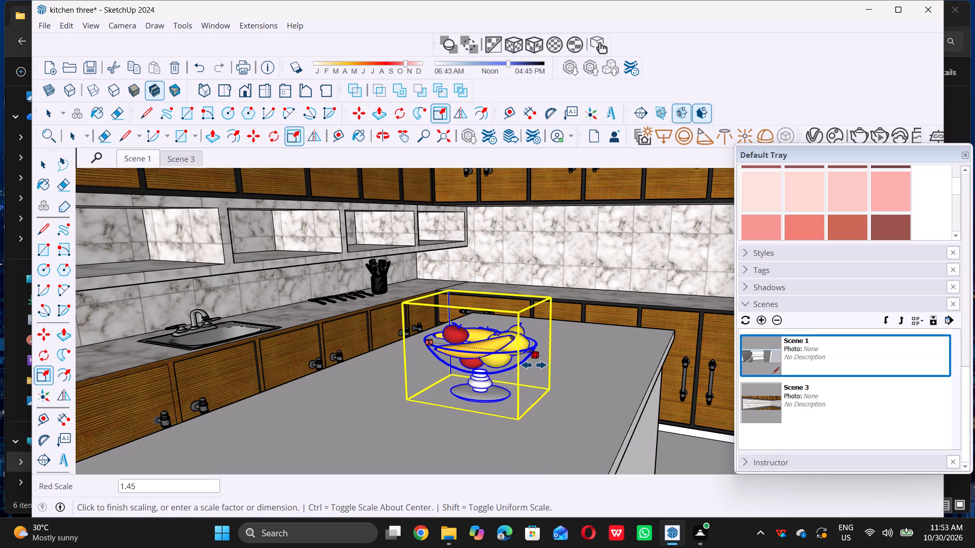
# Scale the fruit bowl to about 1.39 along the green axis.
pyautogui.doubleClick(462, 359)
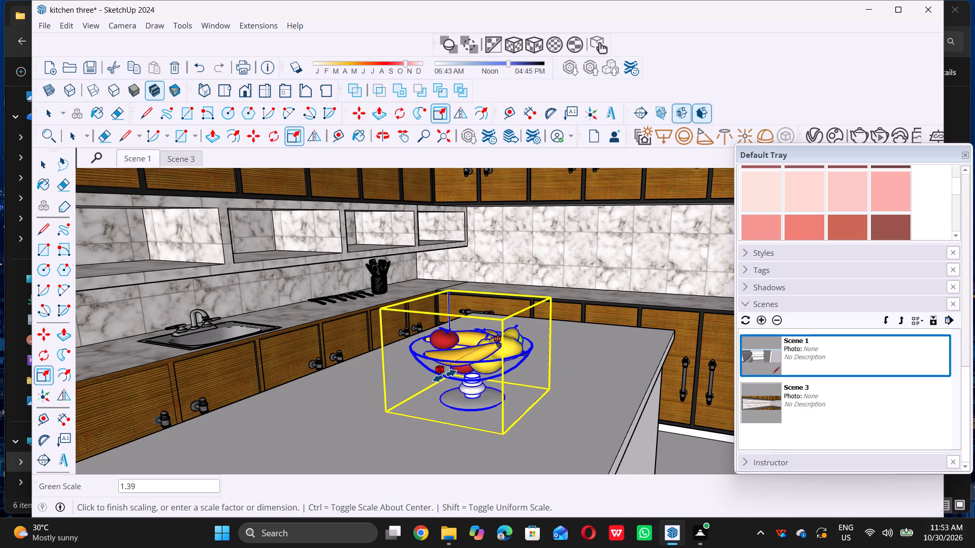
pyautogui.doubleClick(442, 378)
pyautogui.press('space')
pyautogui.scroll(-3, 456, 384)
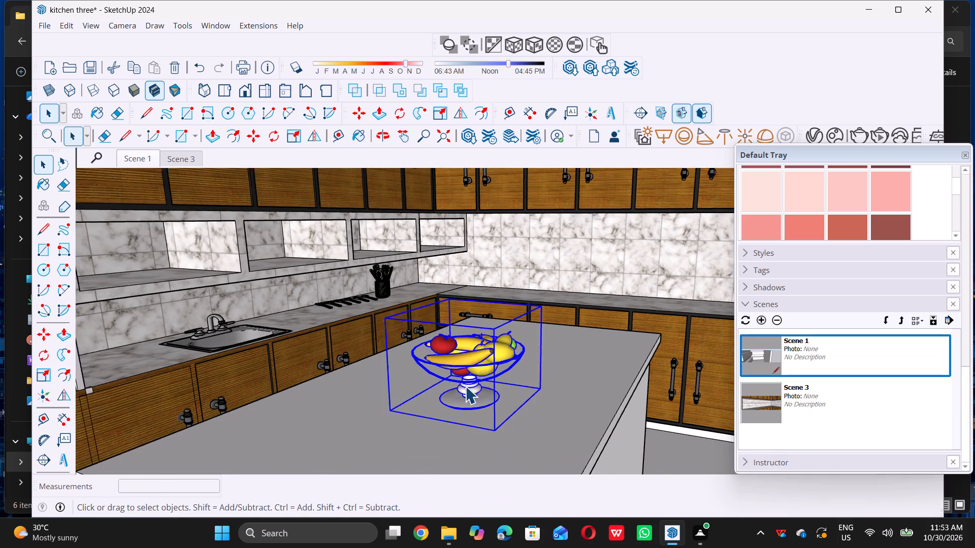
pyautogui.scroll(-16, 465, 386)
pyautogui.doubleClick(213, 312)
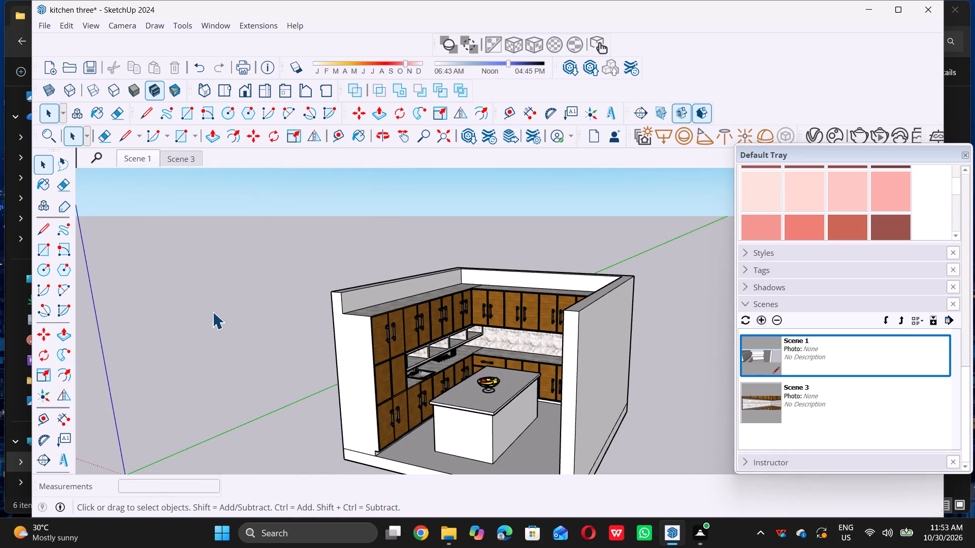
# Draw an 8' 9" vertical line on the sink wall's open-side end, from the step at its top to the floor slab.
pyautogui.moveTo(498, 377); pyautogui.dragTo(444, 404, button='middle')
pyautogui.scroll(6, 470, 390)
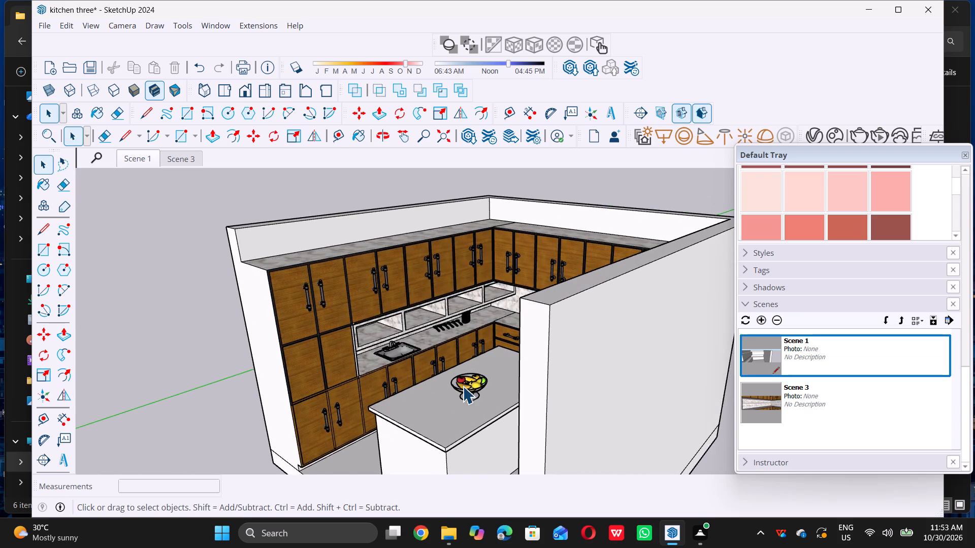
pyautogui.scroll(-16, 462, 386)
pyautogui.moveTo(456, 376); pyautogui.dragTo(566, 370, button='middle')
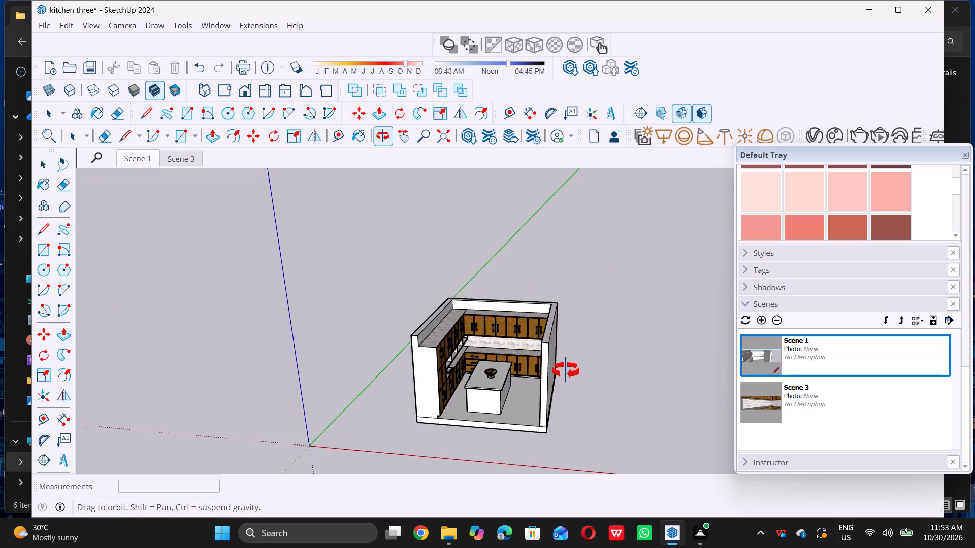
pyautogui.moveTo(566, 370); pyautogui.dragTo(637, 366, button='middle')
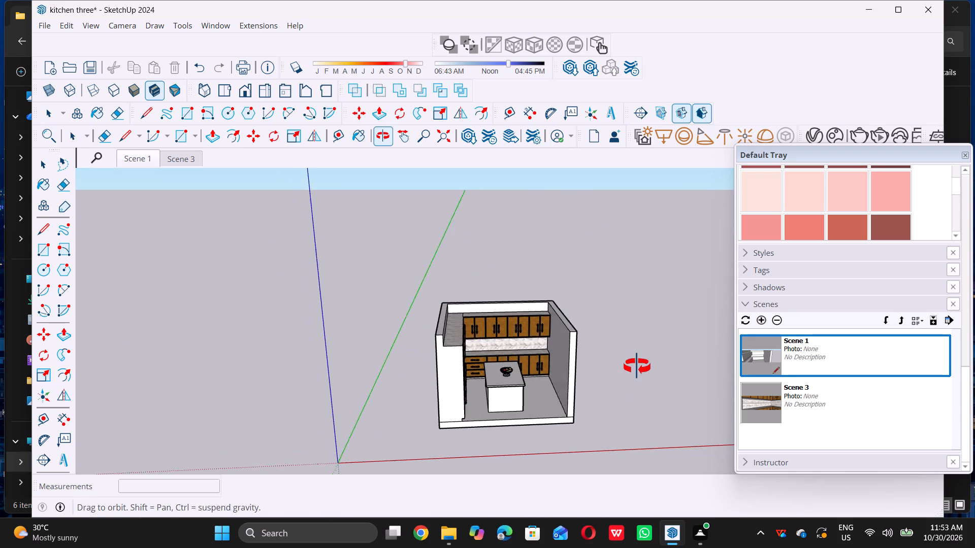
pyautogui.moveTo(637, 366); pyautogui.dragTo(609, 315, button='middle')
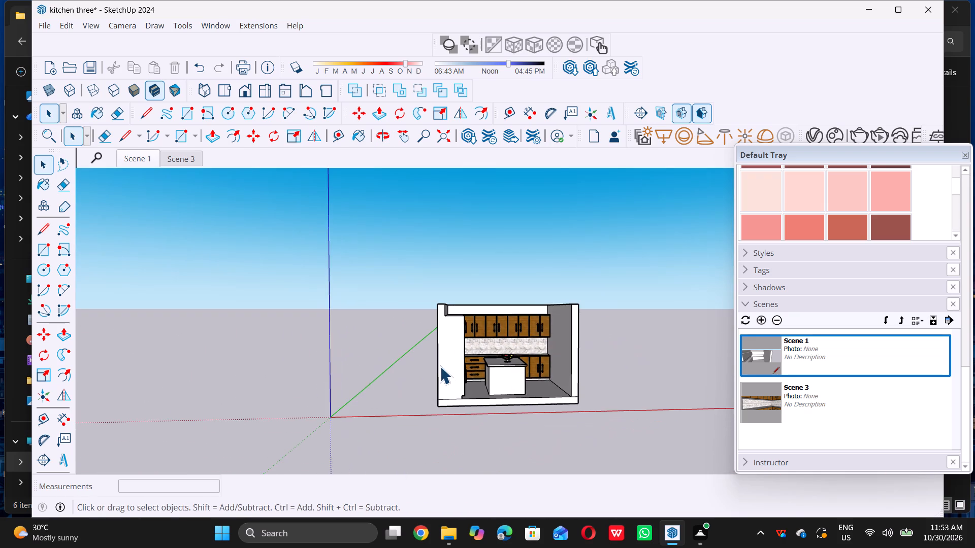
pyautogui.scroll(6, 442, 345)
pyautogui.moveTo(439, 353); pyautogui.dragTo(439, 340, button='middle')
pyautogui.scroll(4, 446, 309)
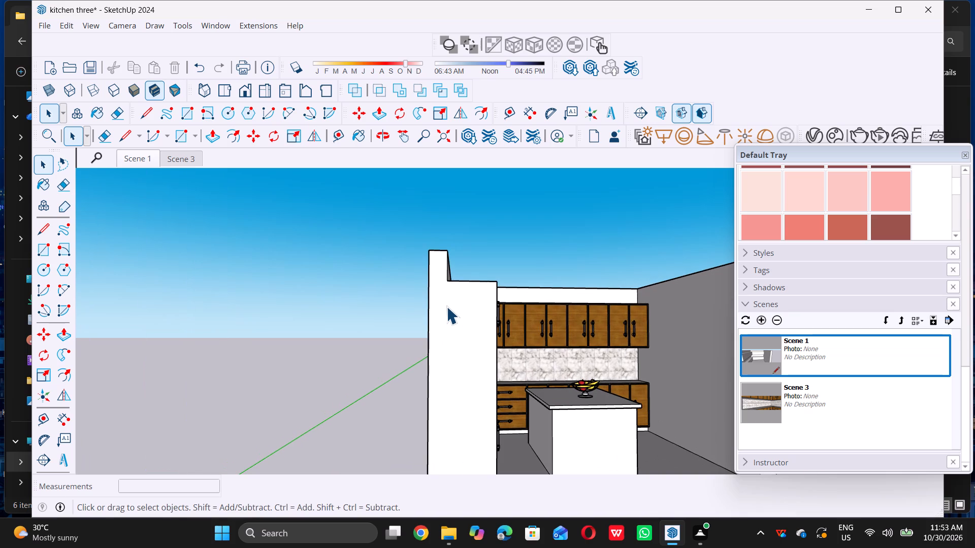
pyautogui.press('l')
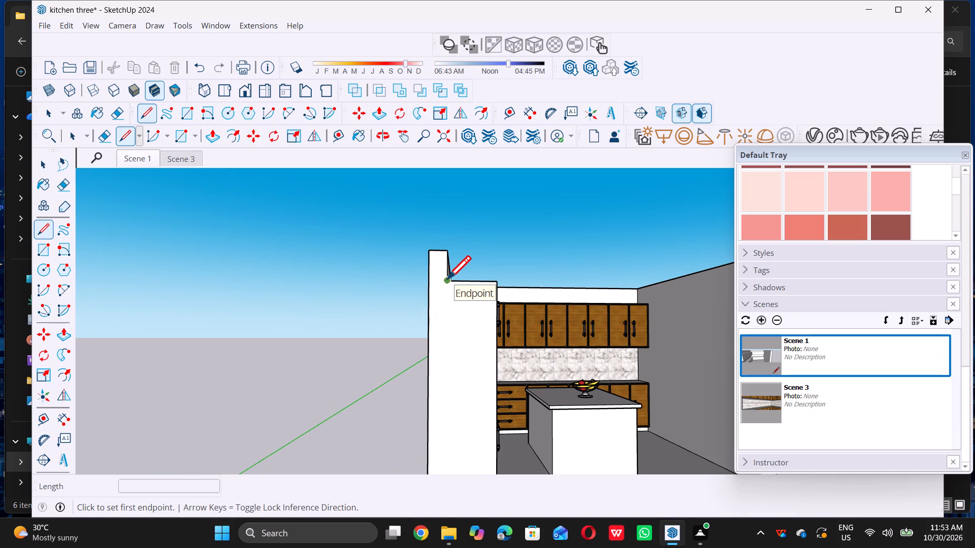
pyautogui.click(447, 279)
pyautogui.scroll(-6, 448, 282)
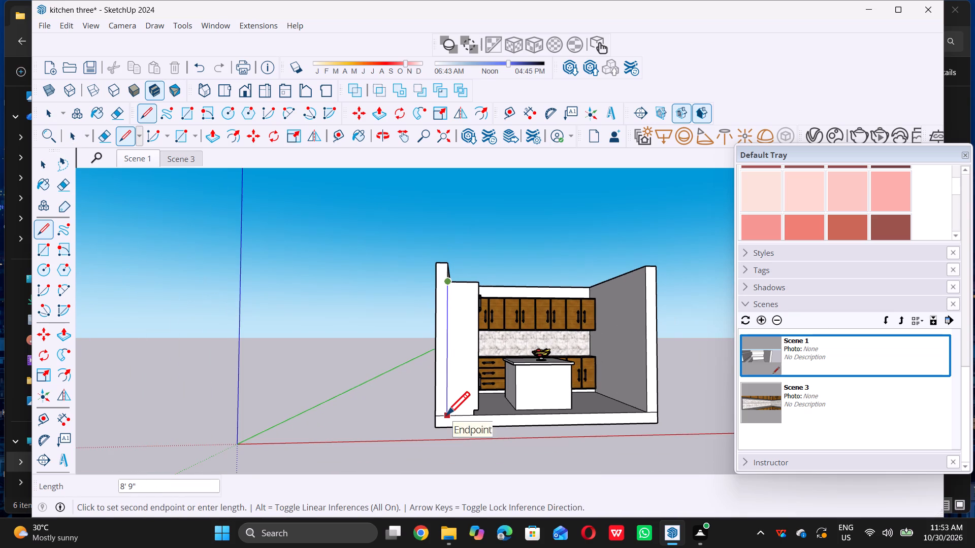
pyautogui.doubleClick(446, 415)
pyautogui.press('space')
# Examine the tops of the kitchen walls and upper cabinets from the room's open side.
pyautogui.scroll(-10, 447, 418)
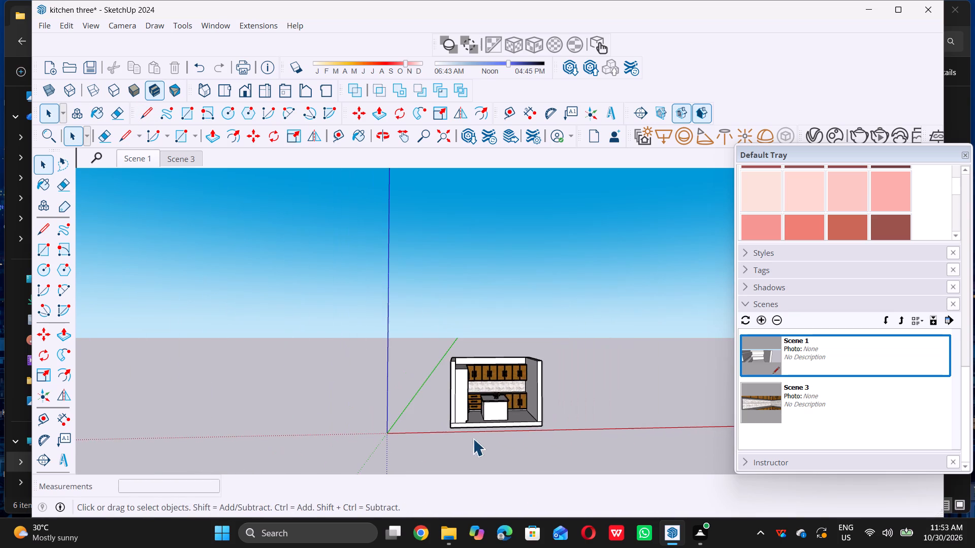
pyautogui.moveTo(522, 365); pyautogui.dragTo(492, 407, button='middle')
pyautogui.scroll(5, 508, 342)
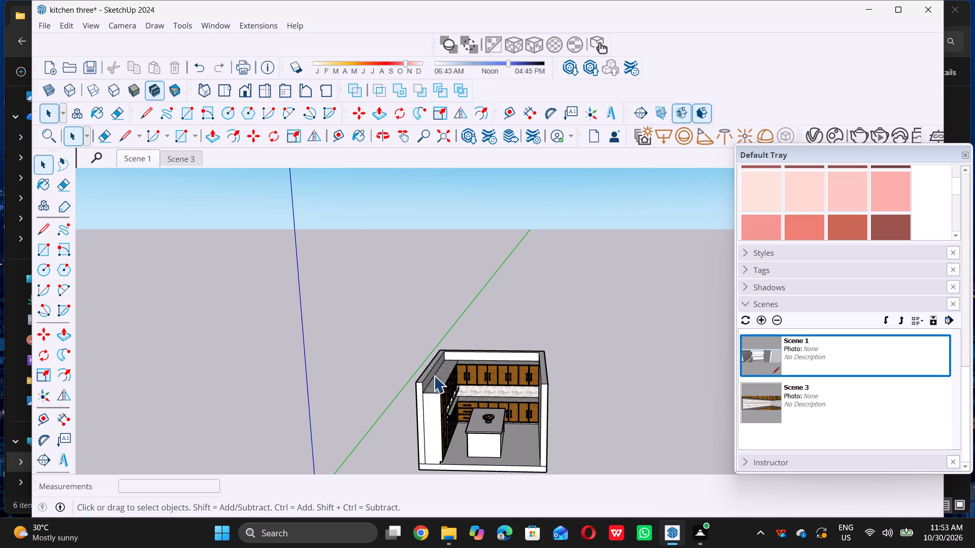
pyautogui.moveTo(434, 375); pyautogui.dragTo(458, 369, button='middle')
pyautogui.scroll(10, 462, 359)
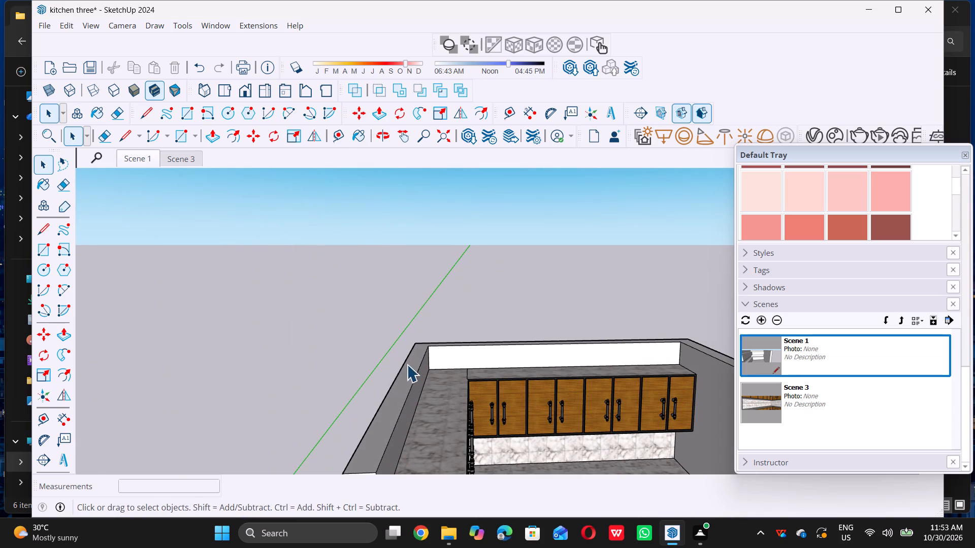
pyautogui.scroll(-12, 405, 348)
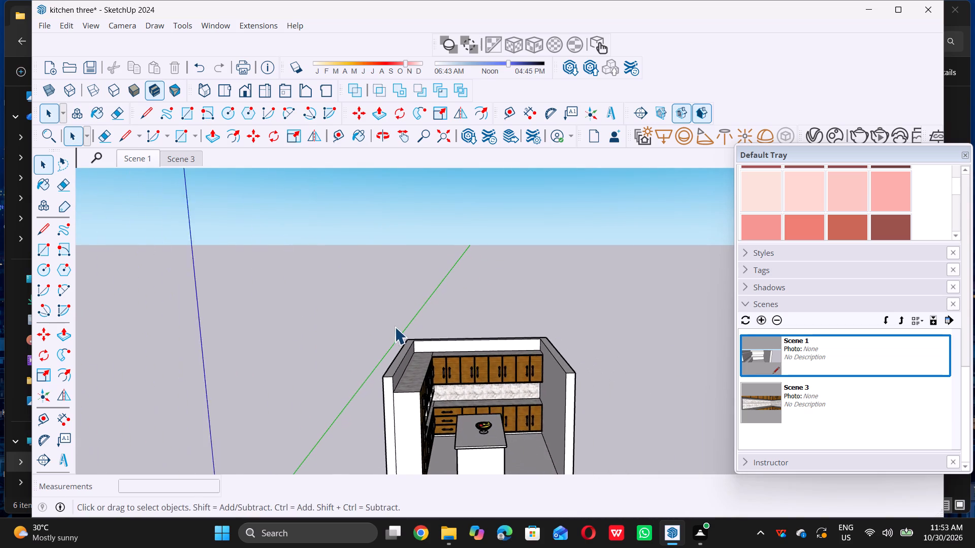
pyautogui.moveTo(506, 391); pyautogui.dragTo(494, 380, button='middle')
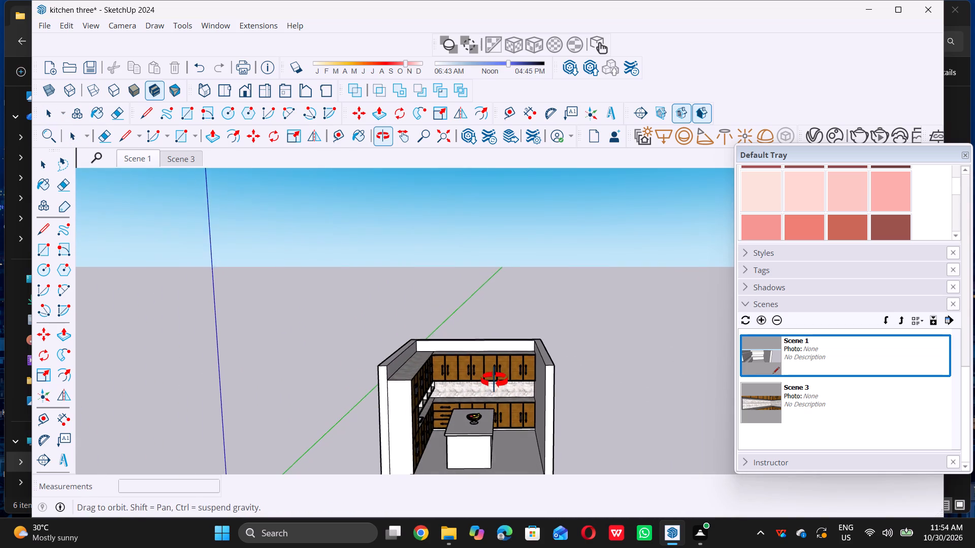
pyautogui.moveTo(494, 380); pyautogui.dragTo(492, 377, button='middle')
pyautogui.scroll(5, 409, 358)
pyautogui.scroll(-6, 372, 315)
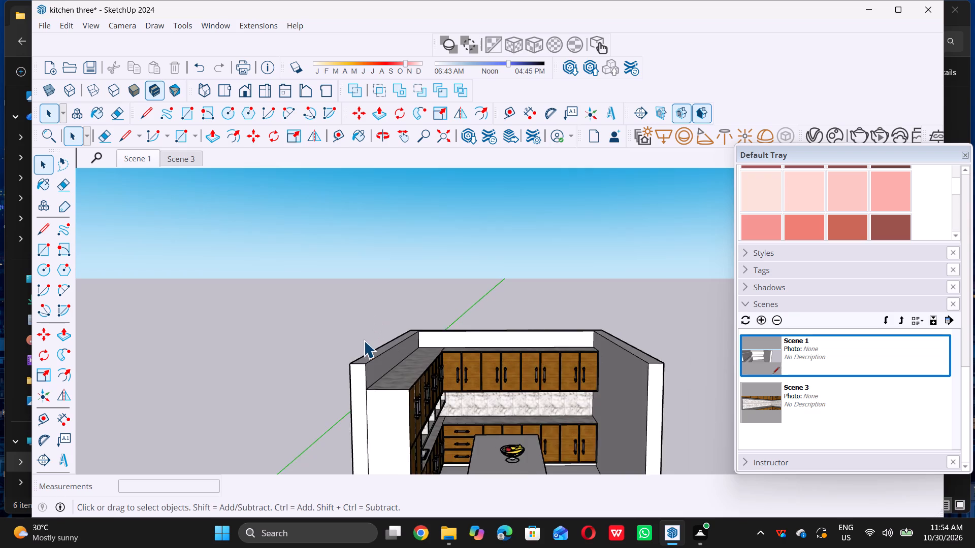
# Draw a vertical 15' by 9" rotated rectangle rising from the outer top edge of the back wall, opposite the room's open side.
pyautogui.moveTo(308, 344); pyautogui.dragTo(550, 408, button='middle')
pyautogui.scroll(5, 501, 296)
pyautogui.scroll(5, 468, 324)
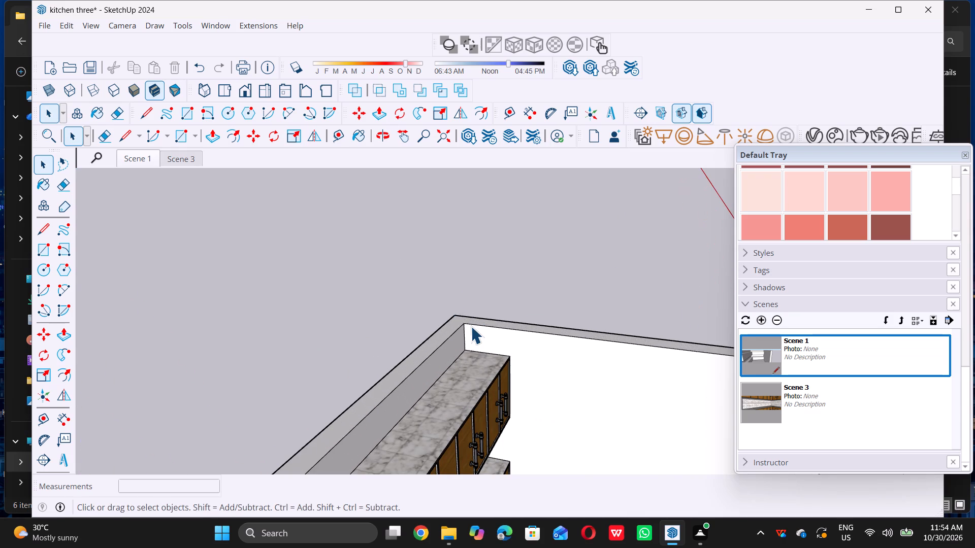
pyautogui.click(67, 245)
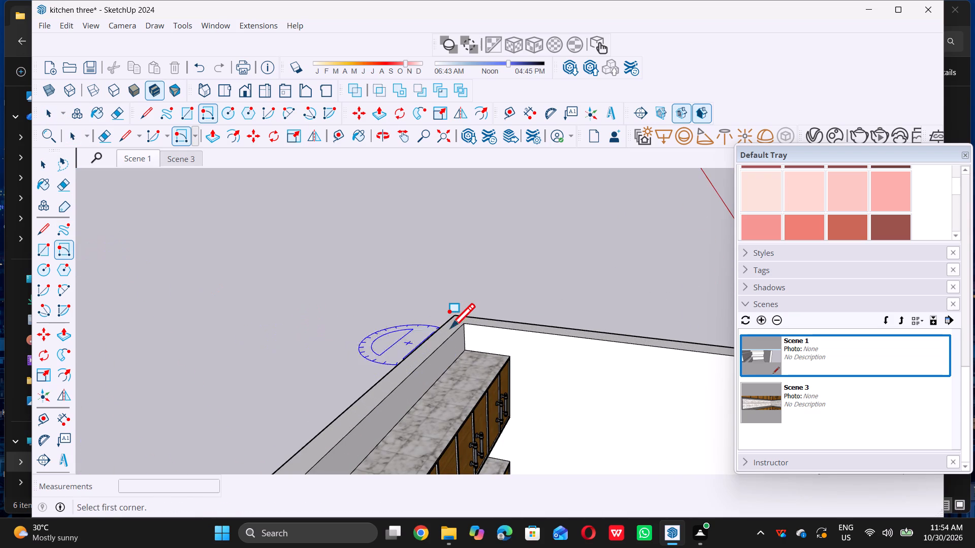
pyautogui.click(450, 317)
pyautogui.scroll(-9, 457, 317)
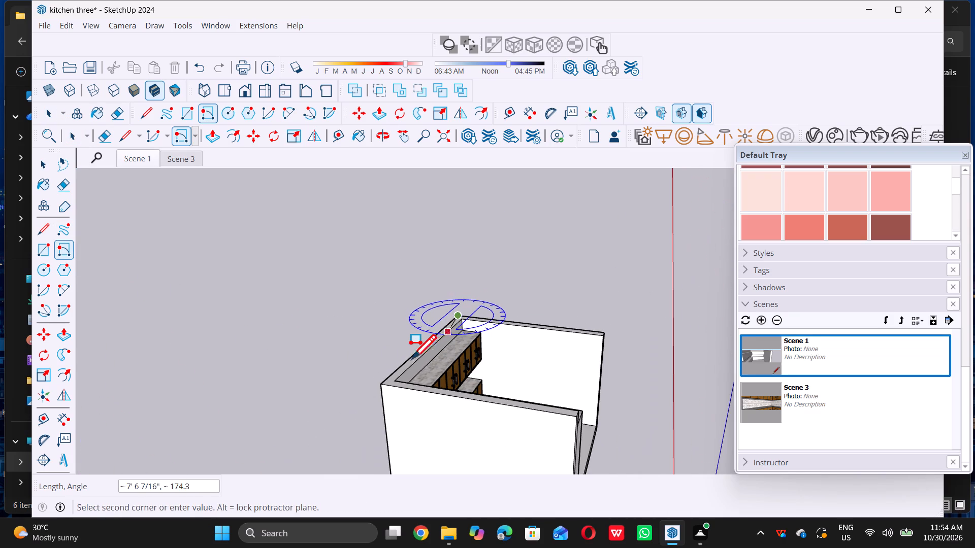
pyautogui.click(381, 385)
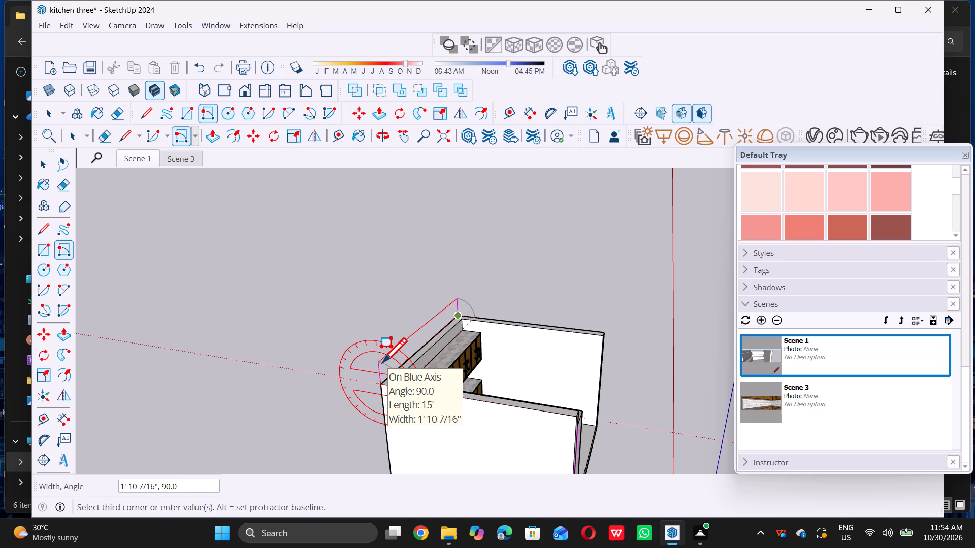
pyautogui.press('9')
pyautogui.hotkey('shift', '"')
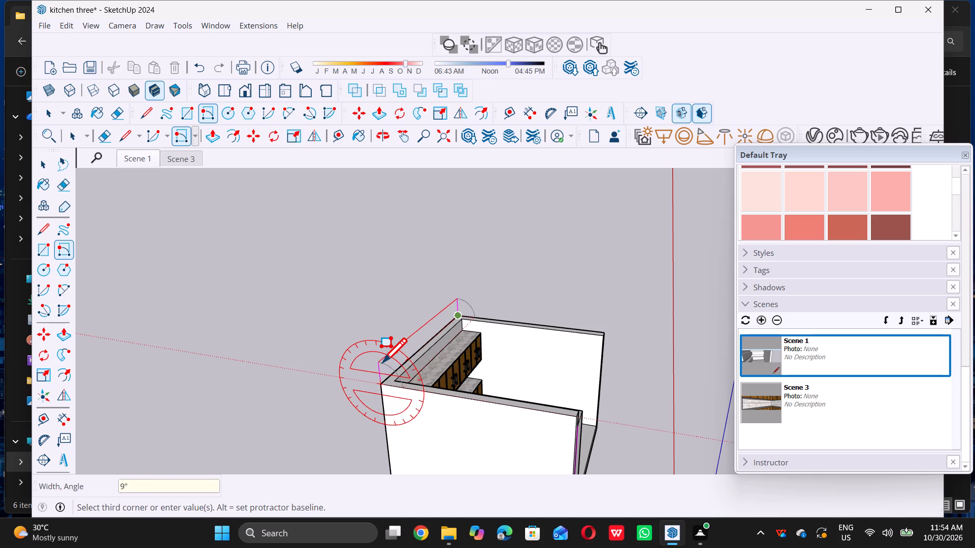
pyautogui.press('Return')
pyautogui.press('space')
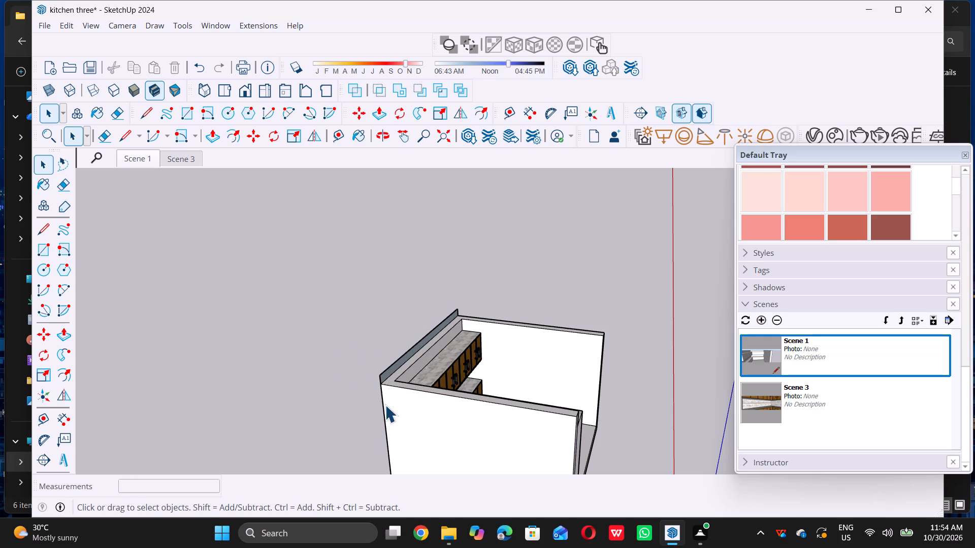
pyautogui.scroll(-3, 349, 456)
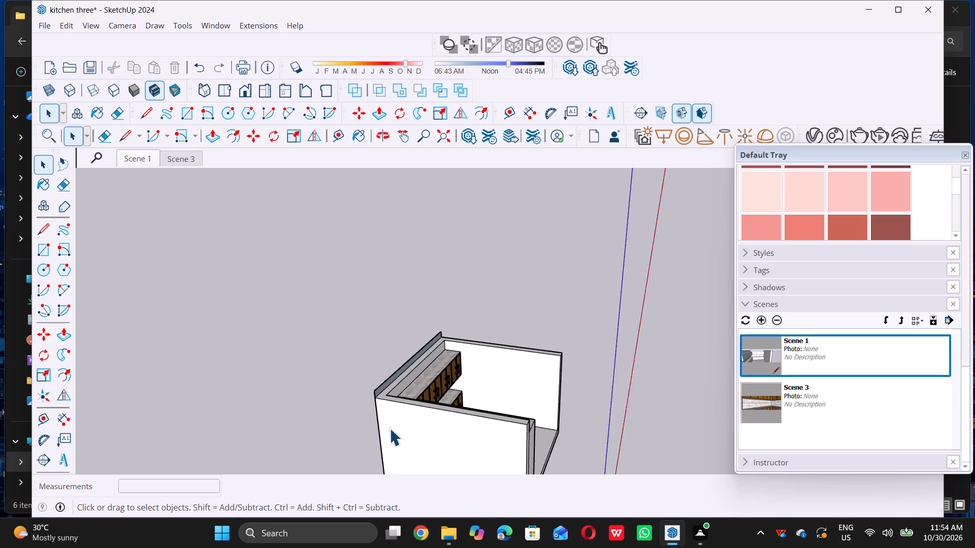
# Push/Pull the vertical rectangle on the back wall 15' across the wall tops to form the room's ceiling slab.
pyautogui.scroll(-2, 389, 428)
pyautogui.moveTo(395, 410); pyautogui.dragTo(388, 375, button='middle')
pyautogui.scroll(14, 385, 384)
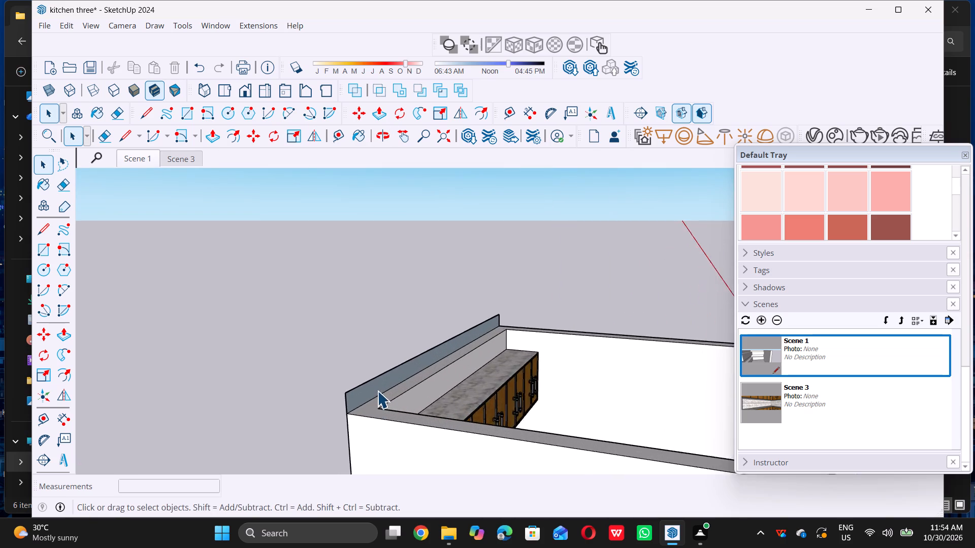
pyautogui.scroll(2, 377, 391)
pyautogui.click(377, 389)
pyautogui.press('p')
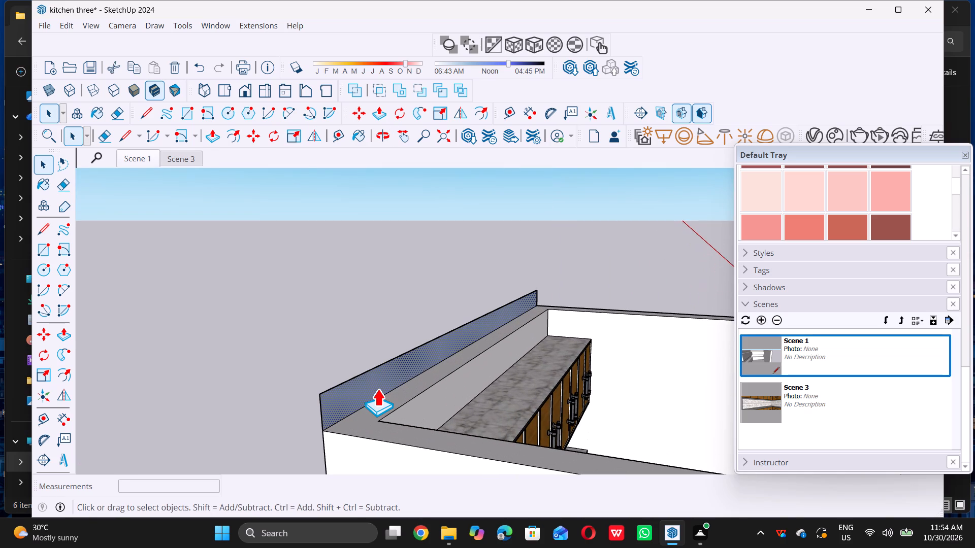
pyautogui.click(376, 382)
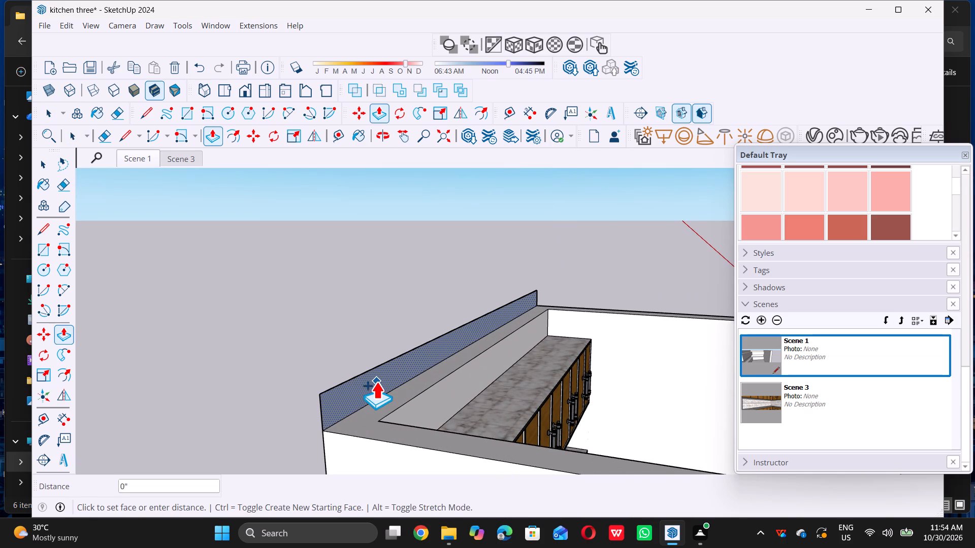
pyautogui.scroll(-4, 376, 381)
pyautogui.scroll(-6, 428, 399)
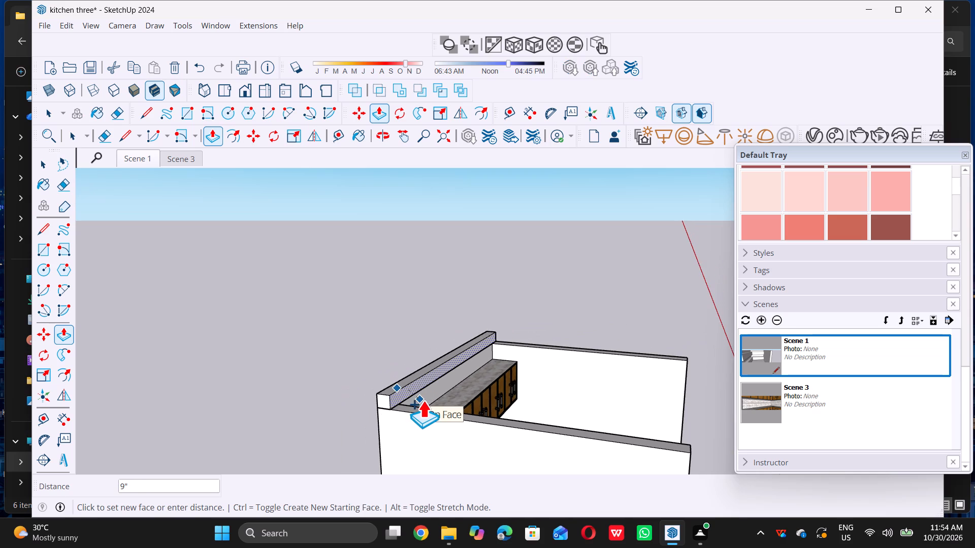
pyautogui.scroll(-6, 424, 400)
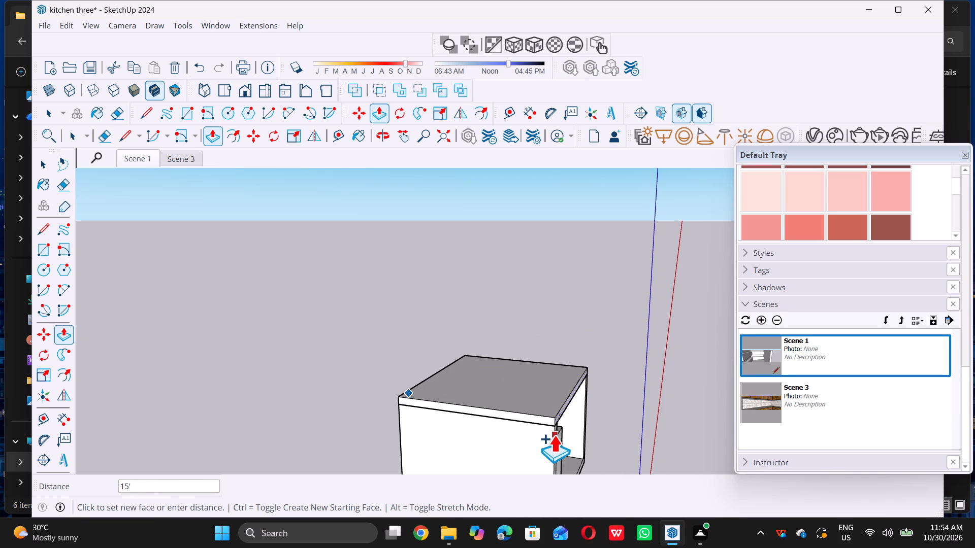
pyautogui.click(554, 435)
pyautogui.press('space')
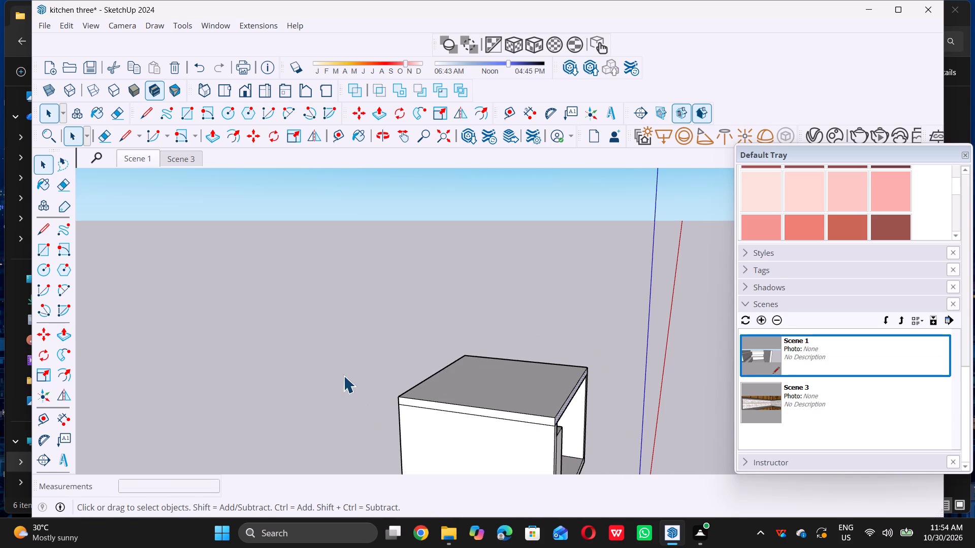
pyautogui.scroll(-5, 187, 360)
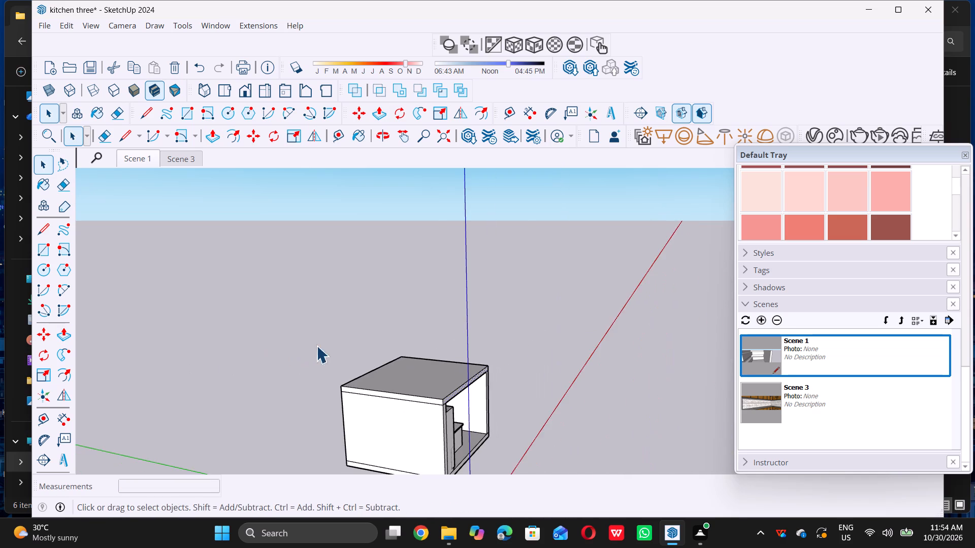
pyautogui.scroll(-4, 316, 346)
pyautogui.tripleClick(271, 384)
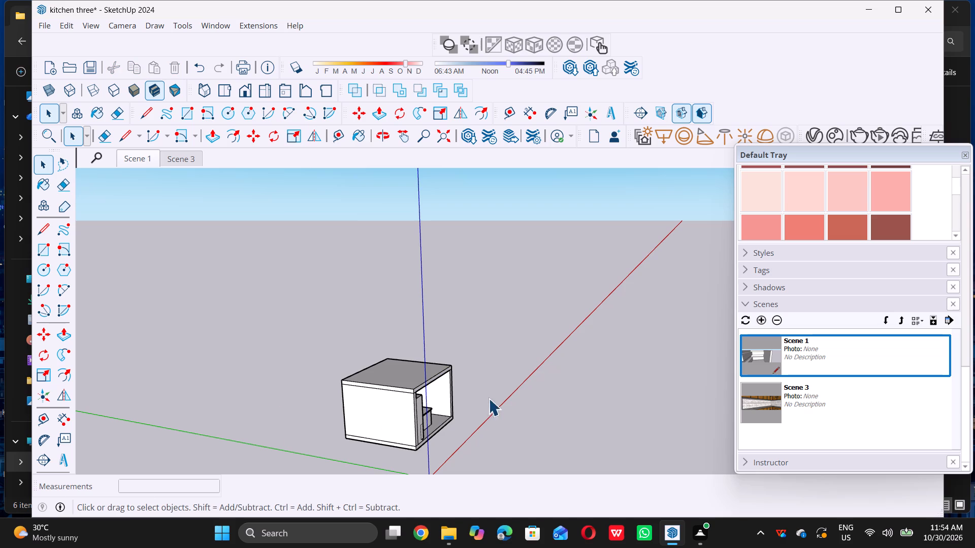
# Copy the ceiling slab's underside face with its bounding edges to the empty space beside the room.
pyautogui.moveTo(483, 385); pyautogui.dragTo(407, 369, button='middle')
pyautogui.scroll(7, 446, 379)
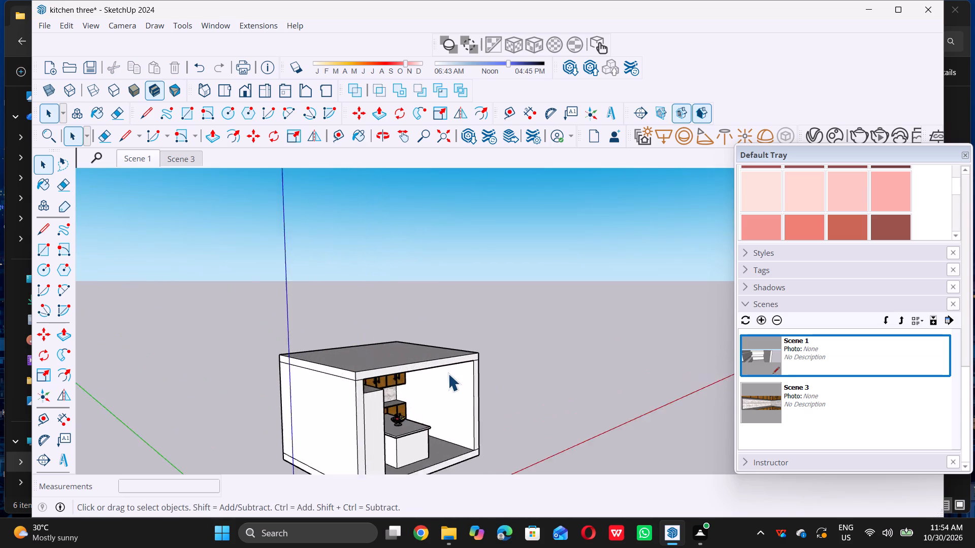
pyautogui.scroll(3, 448, 373)
pyautogui.scroll(1, 377, 401)
pyautogui.moveTo(371, 392); pyautogui.dragTo(346, 329, button='middle')
pyautogui.scroll(2, 375, 350)
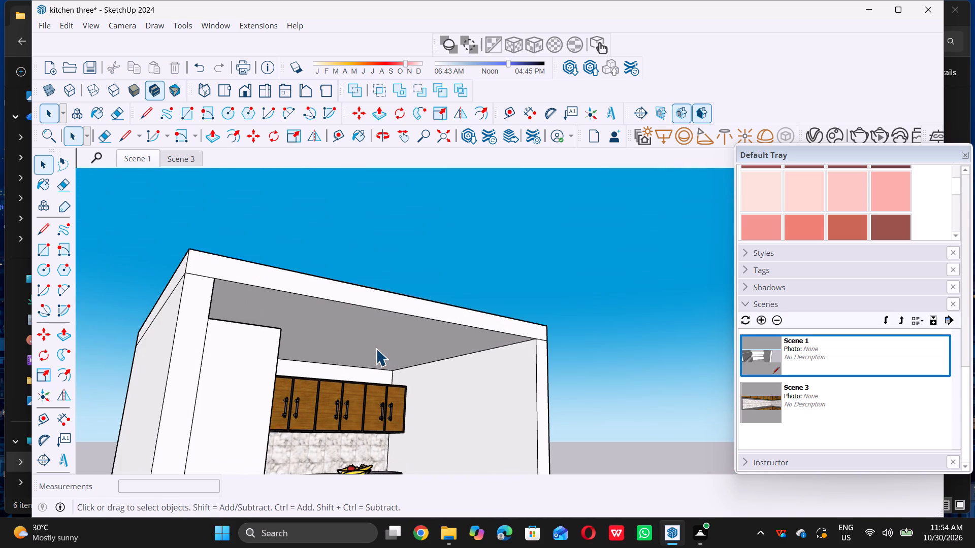
pyautogui.click(376, 348)
pyautogui.scroll(-6, 359, 342)
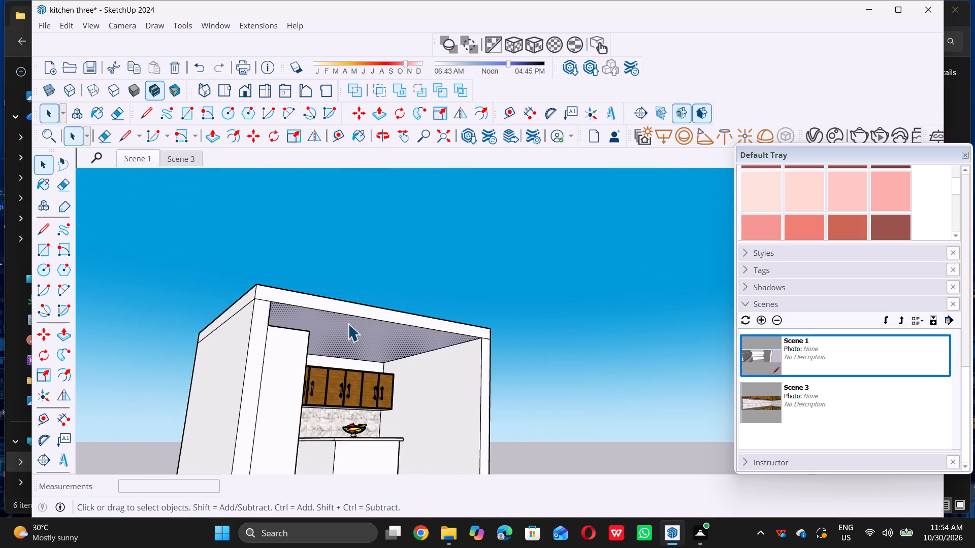
pyautogui.moveTo(429, 326); pyautogui.dragTo(374, 360, button='middle')
pyautogui.scroll(3, 323, 344)
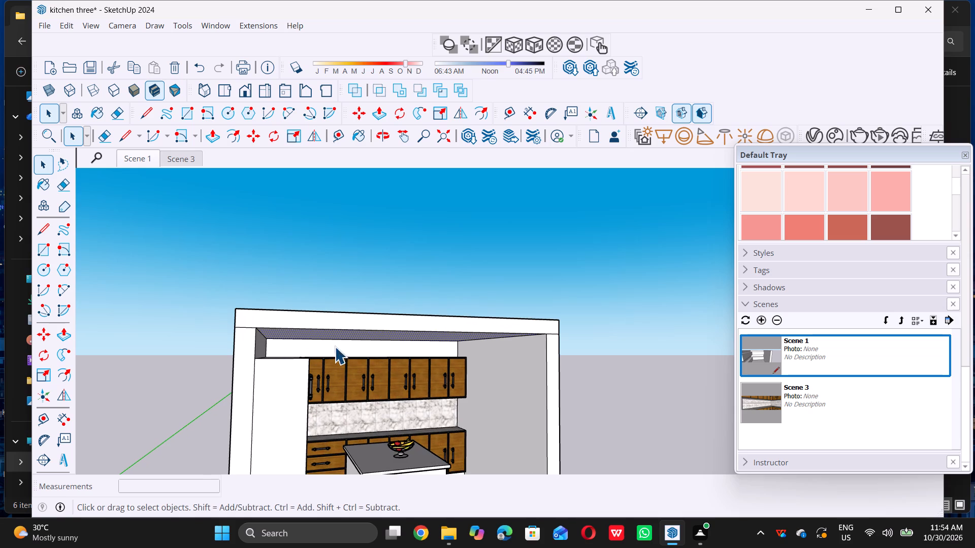
pyautogui.doubleClick(384, 336)
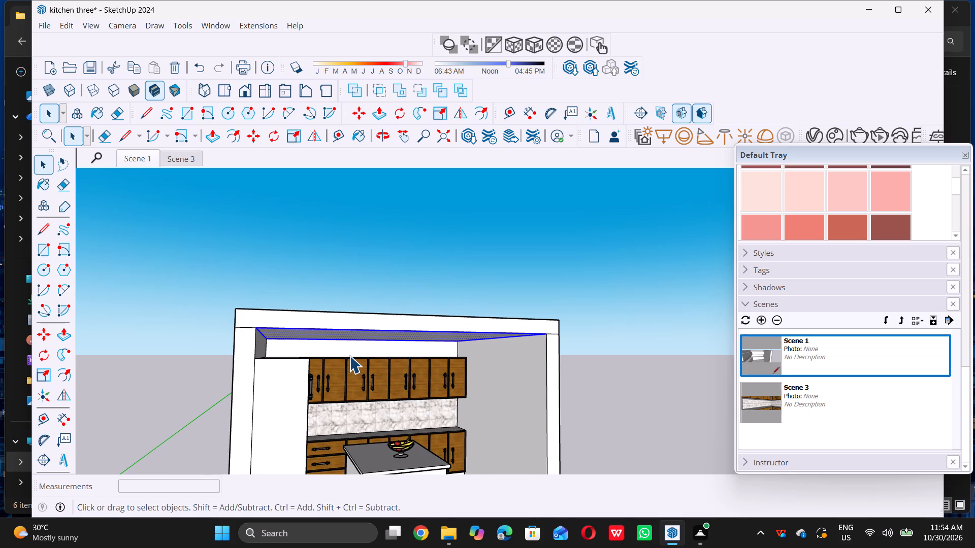
pyautogui.press('m')
pyautogui.click(256, 330)
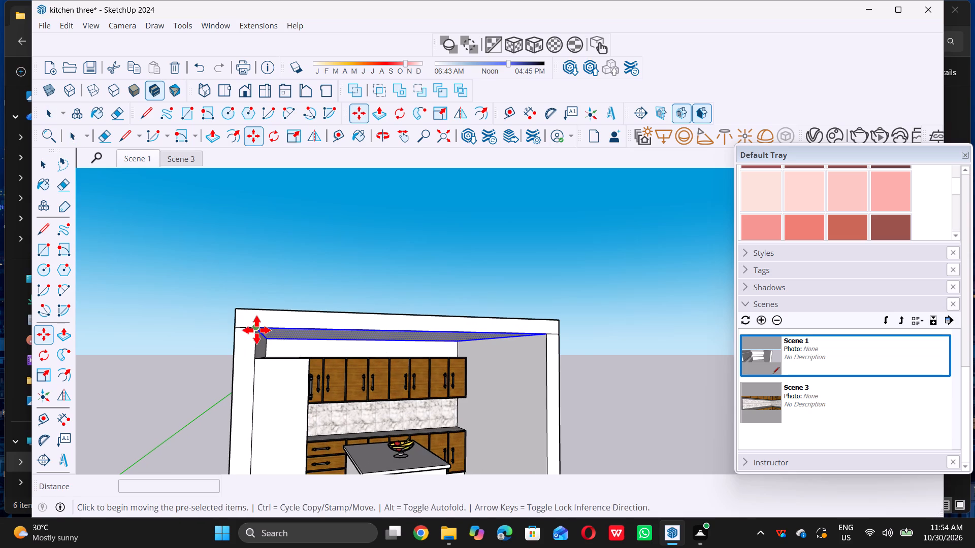
pyautogui.scroll(-10, 258, 331)
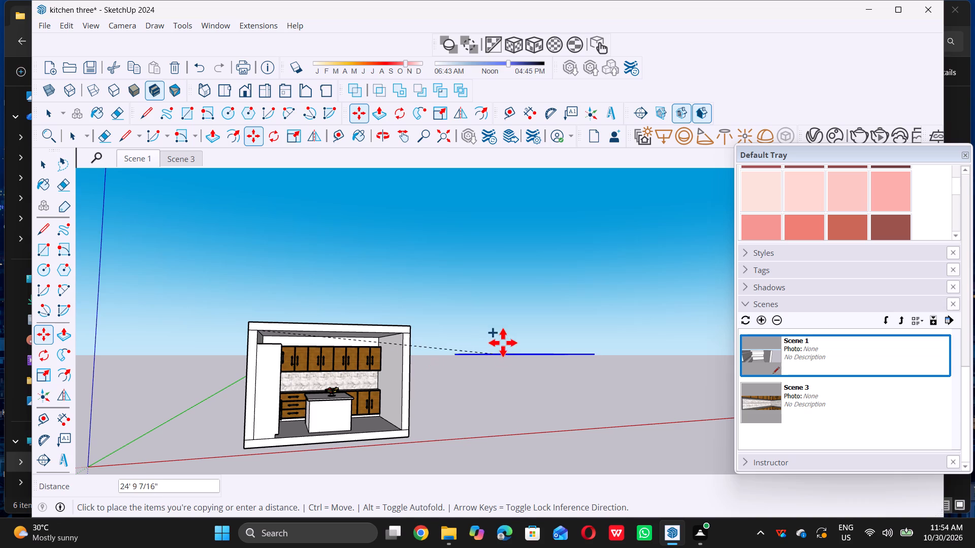
pyautogui.click(516, 326)
pyautogui.press('space')
pyautogui.tripleClick(470, 408)
pyautogui.doubleClick(470, 407)
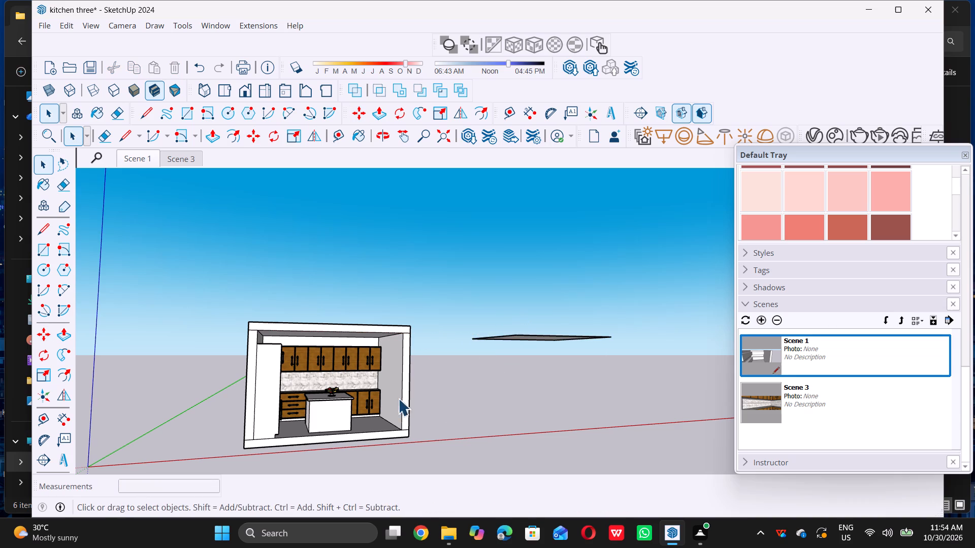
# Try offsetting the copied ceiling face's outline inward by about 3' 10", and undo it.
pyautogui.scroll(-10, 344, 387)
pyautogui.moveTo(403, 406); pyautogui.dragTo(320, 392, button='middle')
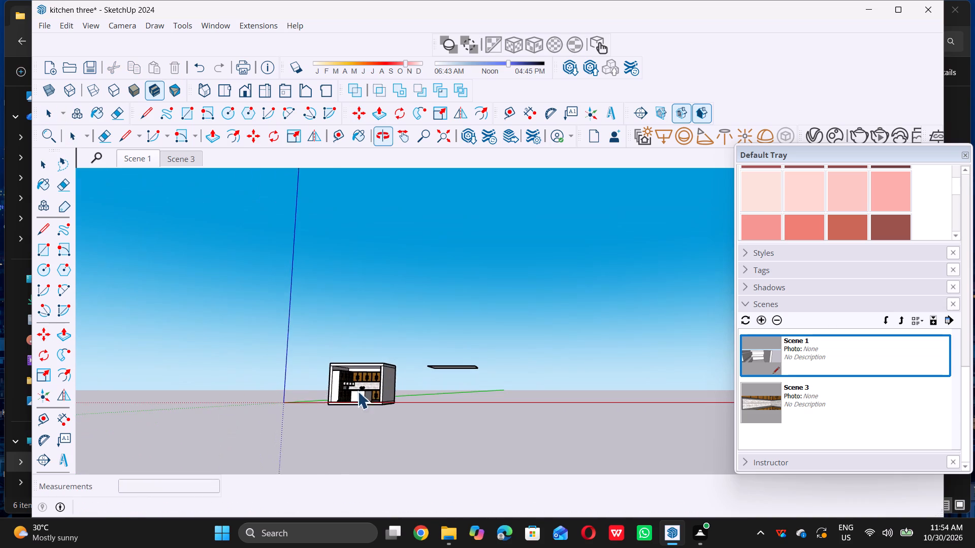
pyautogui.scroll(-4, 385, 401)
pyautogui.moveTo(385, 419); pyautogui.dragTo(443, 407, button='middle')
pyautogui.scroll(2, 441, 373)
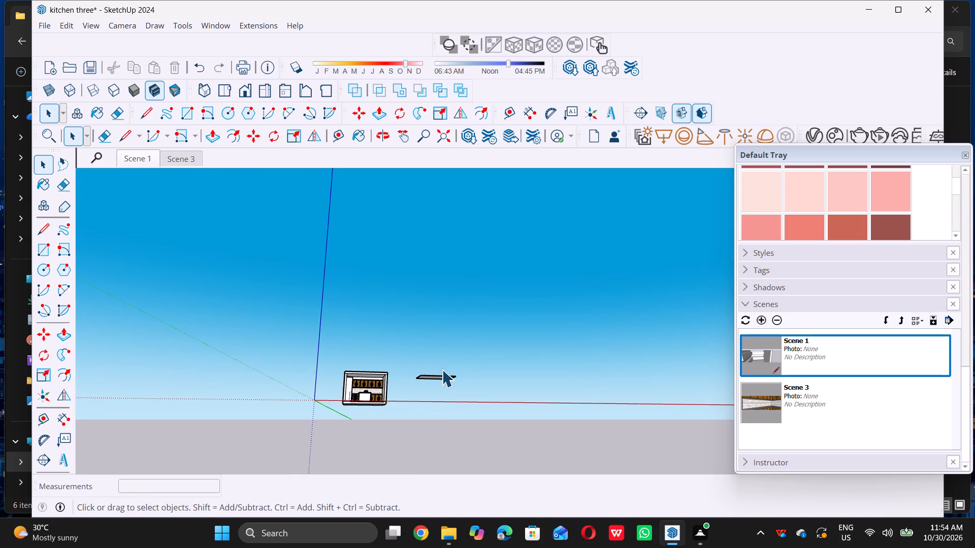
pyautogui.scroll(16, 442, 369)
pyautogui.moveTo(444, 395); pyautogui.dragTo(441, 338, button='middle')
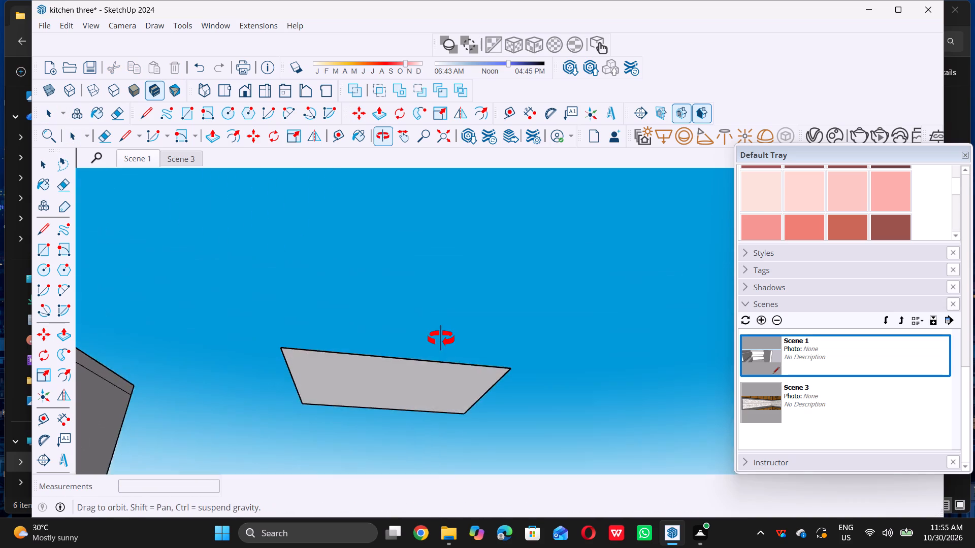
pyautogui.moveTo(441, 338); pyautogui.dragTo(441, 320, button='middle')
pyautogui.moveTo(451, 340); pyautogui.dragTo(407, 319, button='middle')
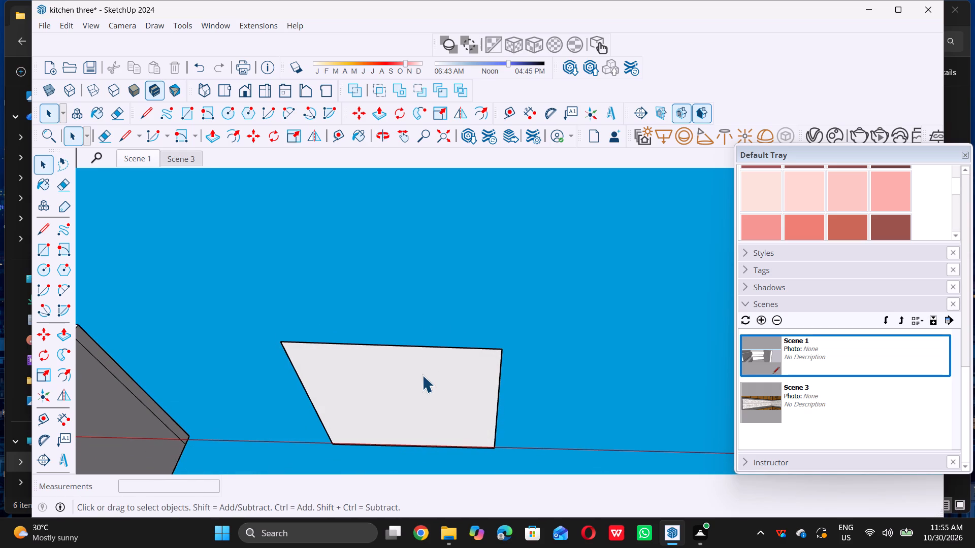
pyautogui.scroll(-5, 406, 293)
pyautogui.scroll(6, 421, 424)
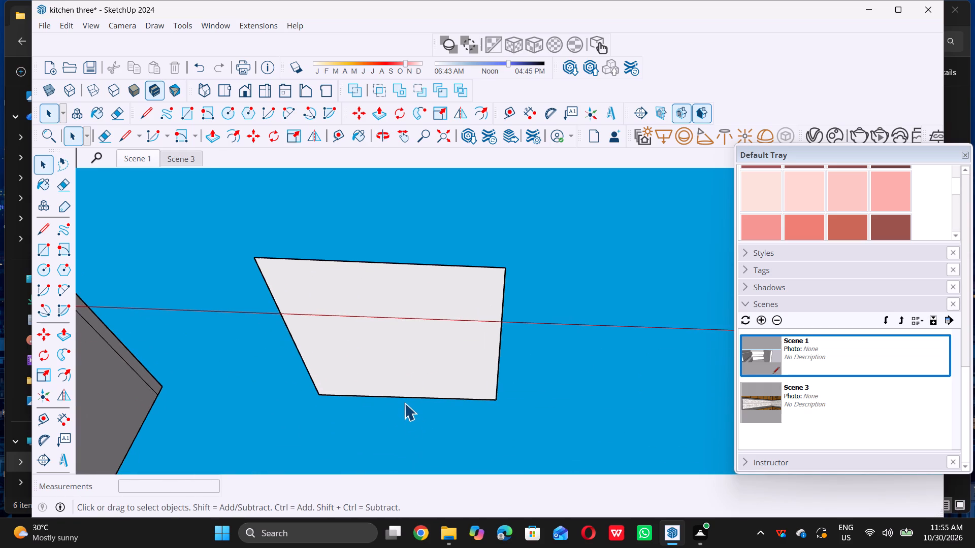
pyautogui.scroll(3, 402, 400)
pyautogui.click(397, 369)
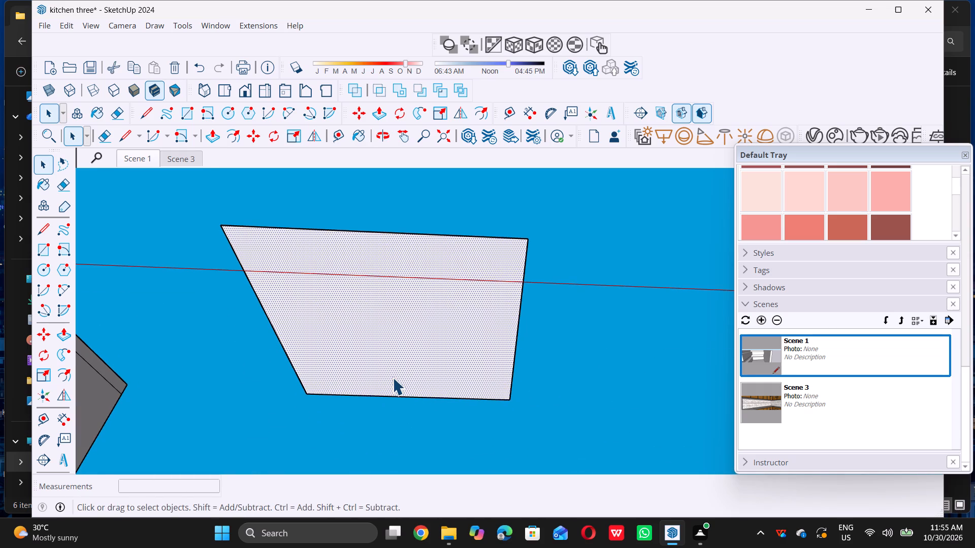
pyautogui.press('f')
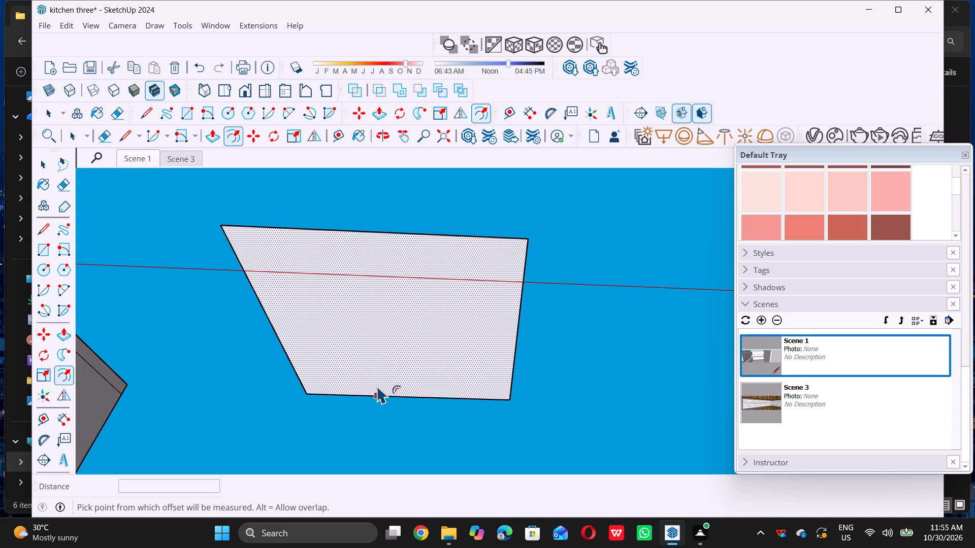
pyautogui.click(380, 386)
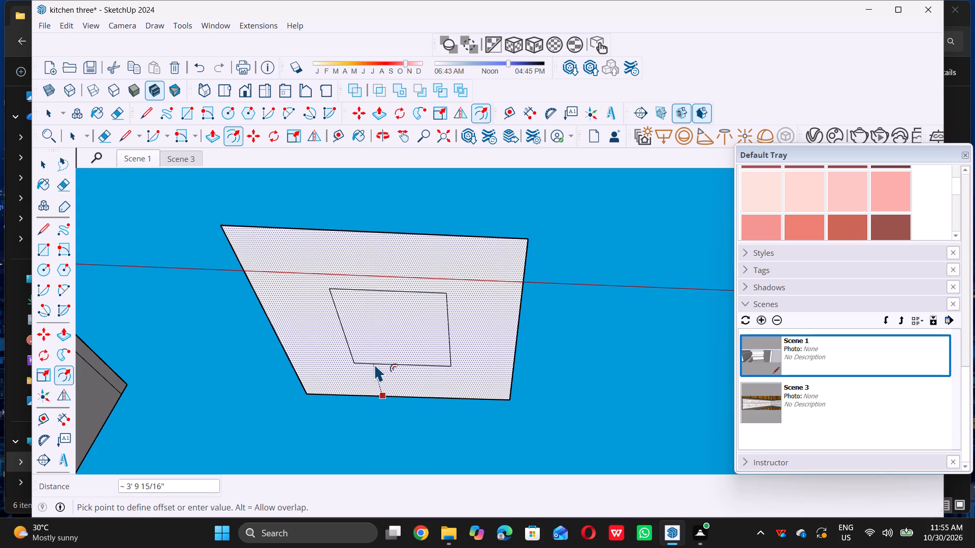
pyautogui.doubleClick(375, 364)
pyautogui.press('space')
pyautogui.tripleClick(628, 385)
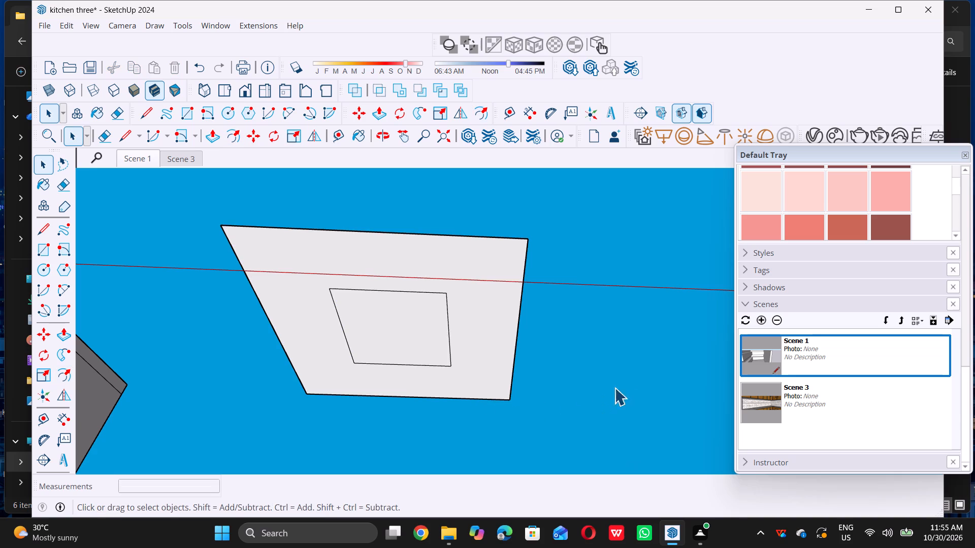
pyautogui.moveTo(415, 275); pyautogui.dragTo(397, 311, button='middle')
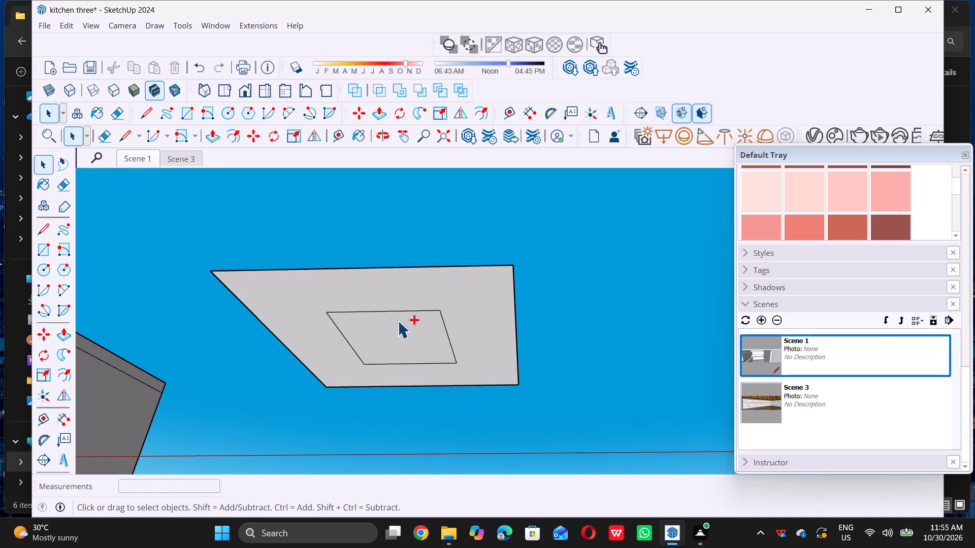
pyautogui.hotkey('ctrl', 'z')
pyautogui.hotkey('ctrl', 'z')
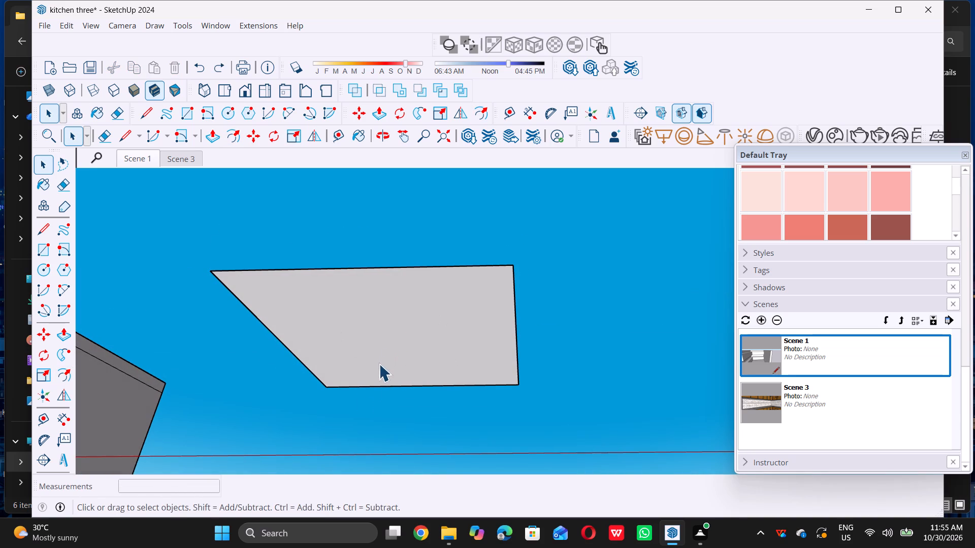
# Offset the copied ceiling face's outline inward by about 3' 4".
pyautogui.click(388, 357)
pyautogui.press('f')
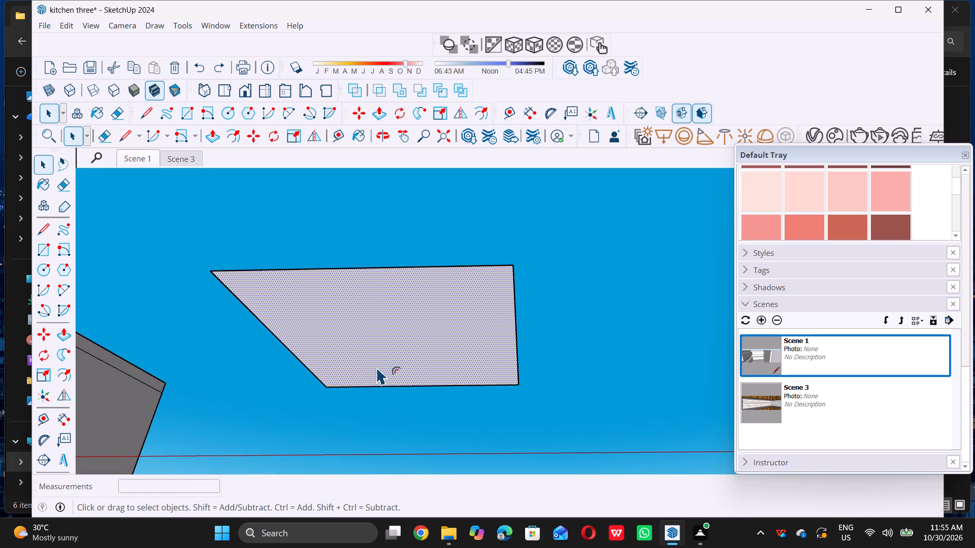
pyautogui.click(386, 383)
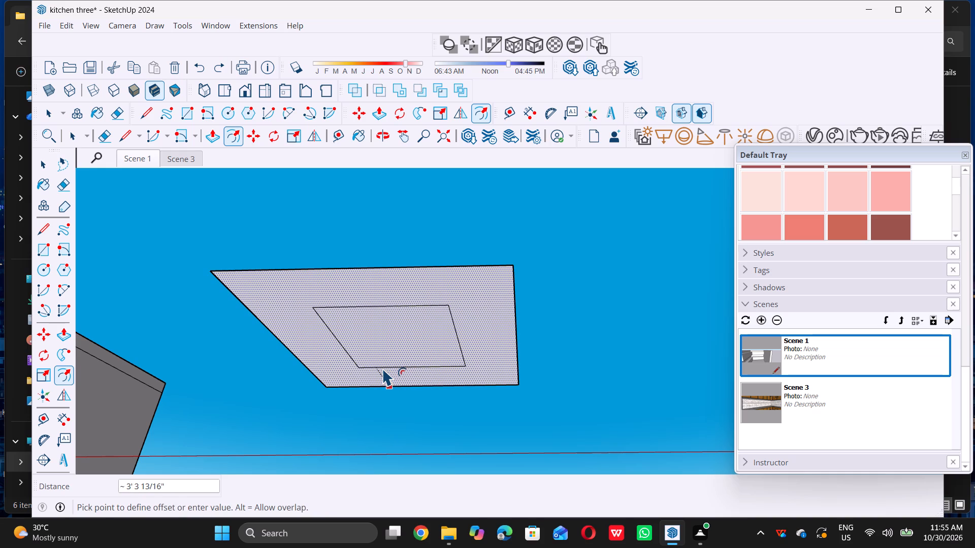
pyautogui.doubleClick(383, 368)
pyautogui.press('space')
pyautogui.tripleClick(584, 399)
pyautogui.click(587, 397)
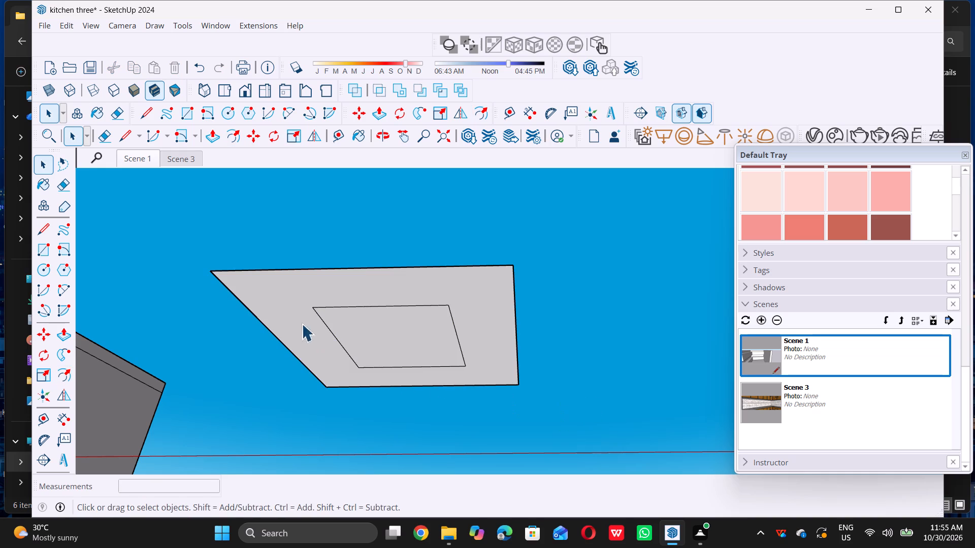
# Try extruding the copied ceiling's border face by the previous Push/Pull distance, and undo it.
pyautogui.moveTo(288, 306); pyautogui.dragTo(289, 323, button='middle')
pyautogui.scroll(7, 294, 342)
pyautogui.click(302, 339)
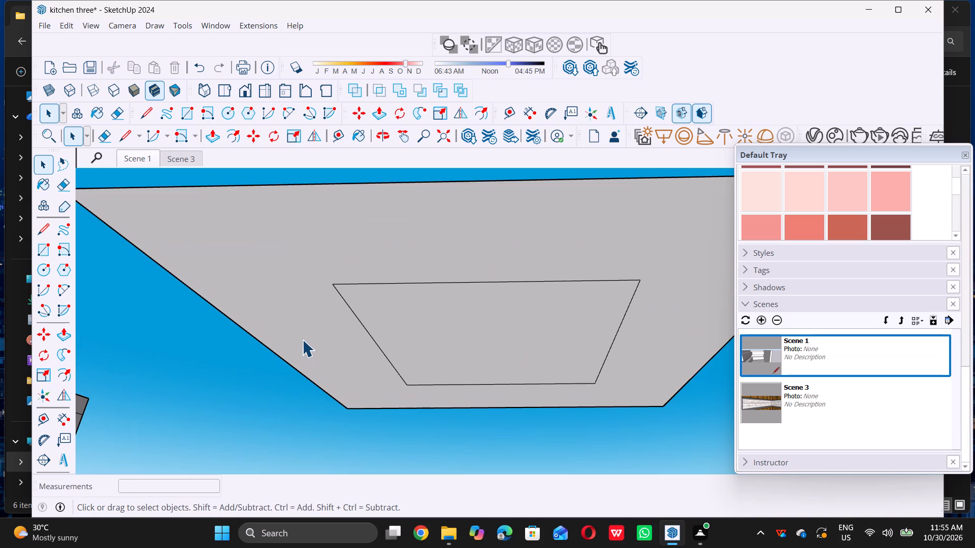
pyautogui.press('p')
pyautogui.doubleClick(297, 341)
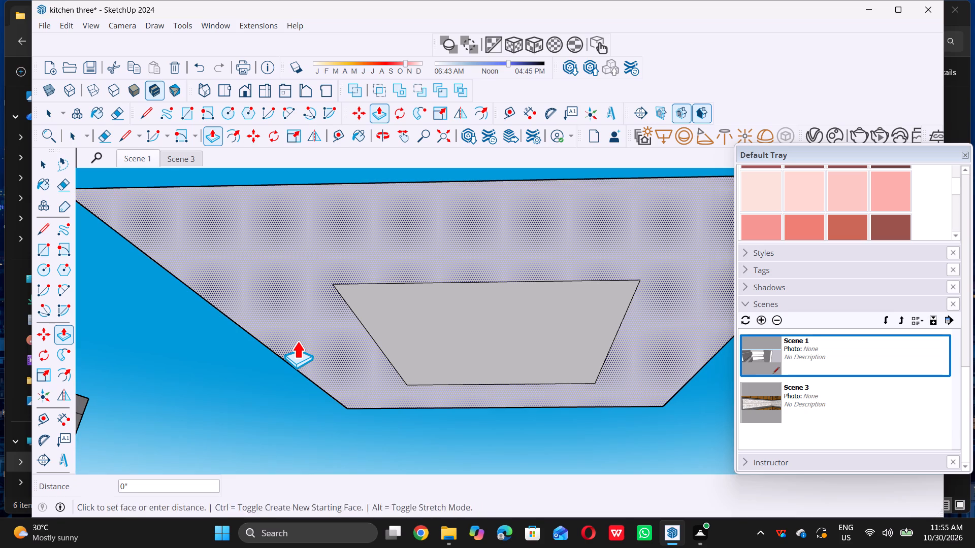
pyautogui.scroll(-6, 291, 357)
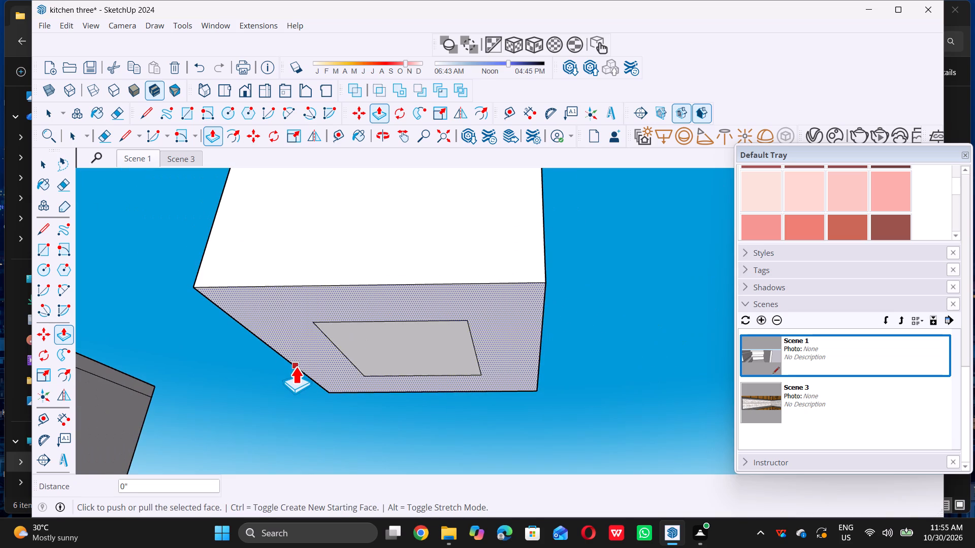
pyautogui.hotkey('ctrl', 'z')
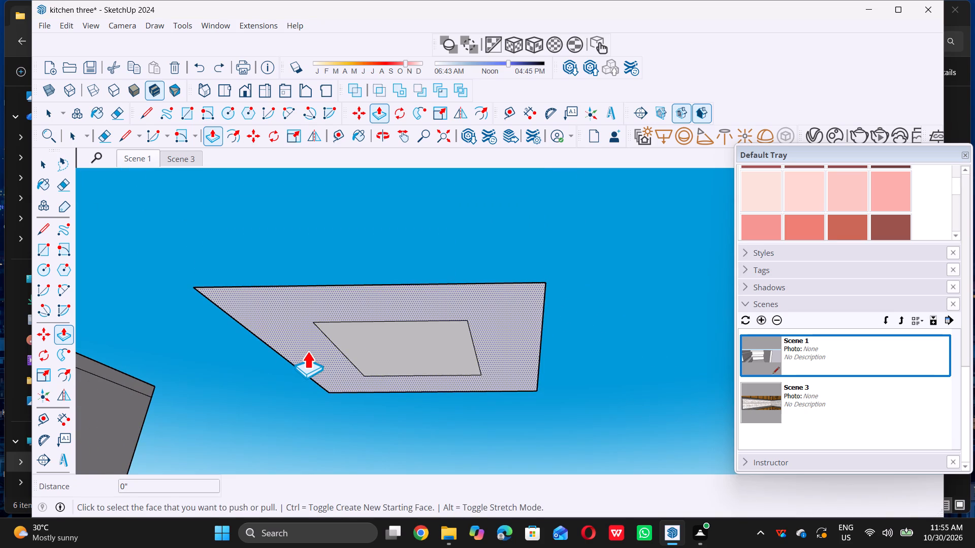
# Extrude the copied ceiling's border face downward by 4" with Push/Pull, leaving the central rectangle recessed.
pyautogui.click(307, 351)
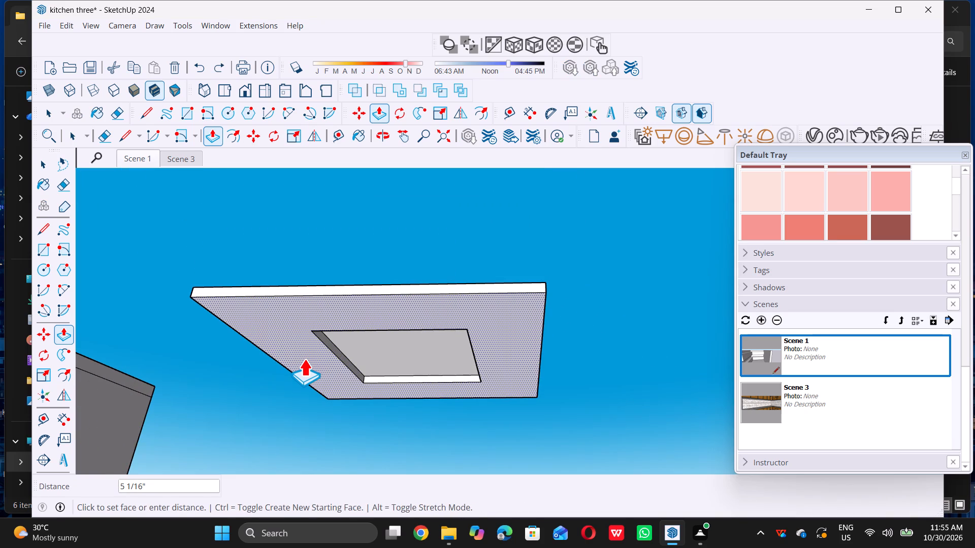
pyautogui.press('4')
pyautogui.hotkey('shift', '"')
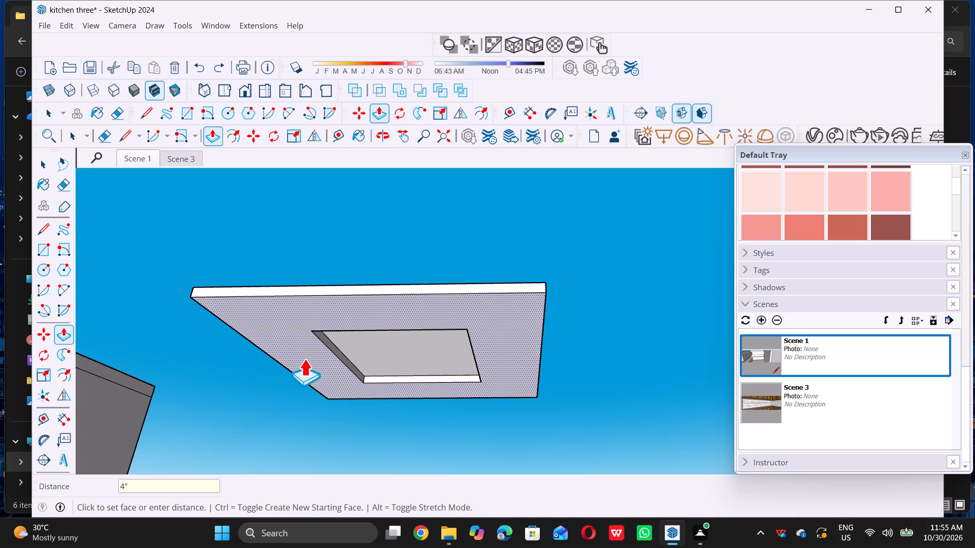
pyautogui.press('Return')
pyautogui.press('space')
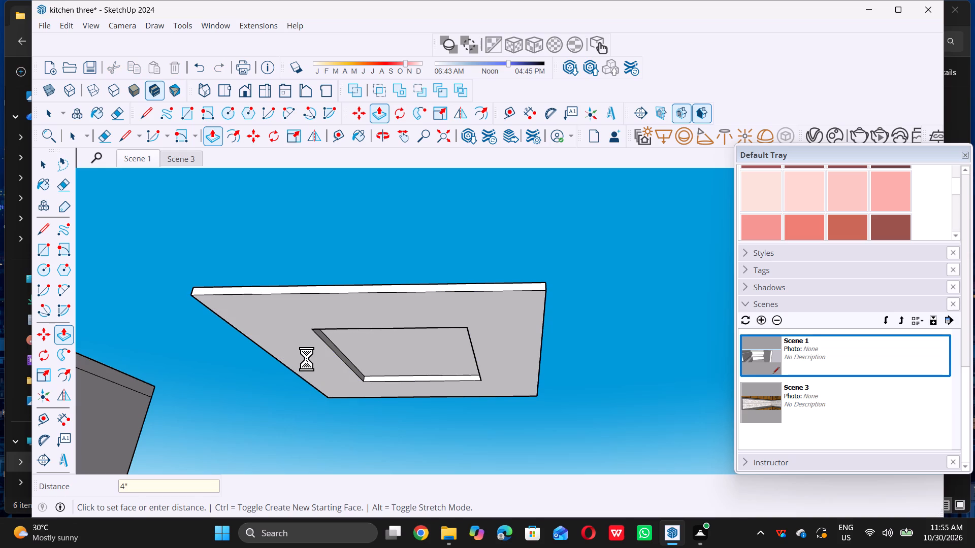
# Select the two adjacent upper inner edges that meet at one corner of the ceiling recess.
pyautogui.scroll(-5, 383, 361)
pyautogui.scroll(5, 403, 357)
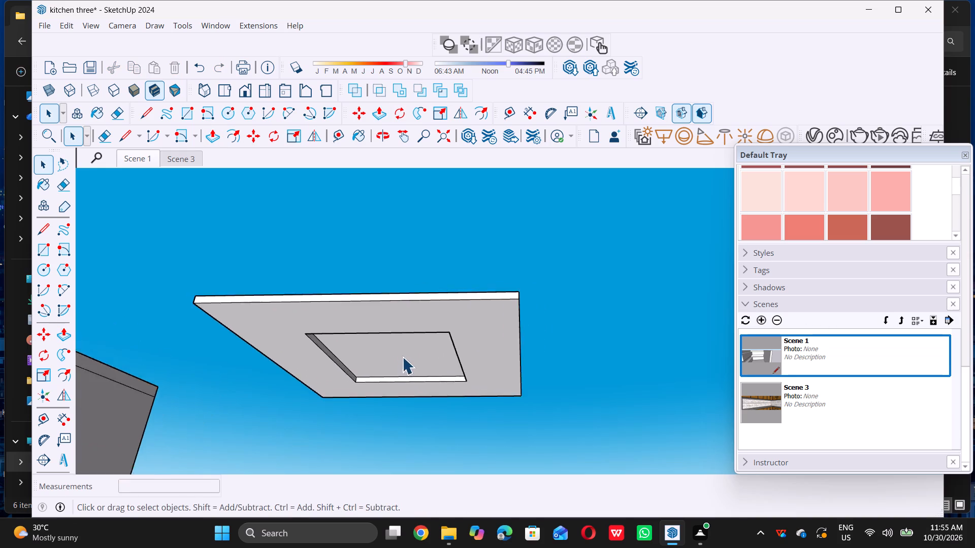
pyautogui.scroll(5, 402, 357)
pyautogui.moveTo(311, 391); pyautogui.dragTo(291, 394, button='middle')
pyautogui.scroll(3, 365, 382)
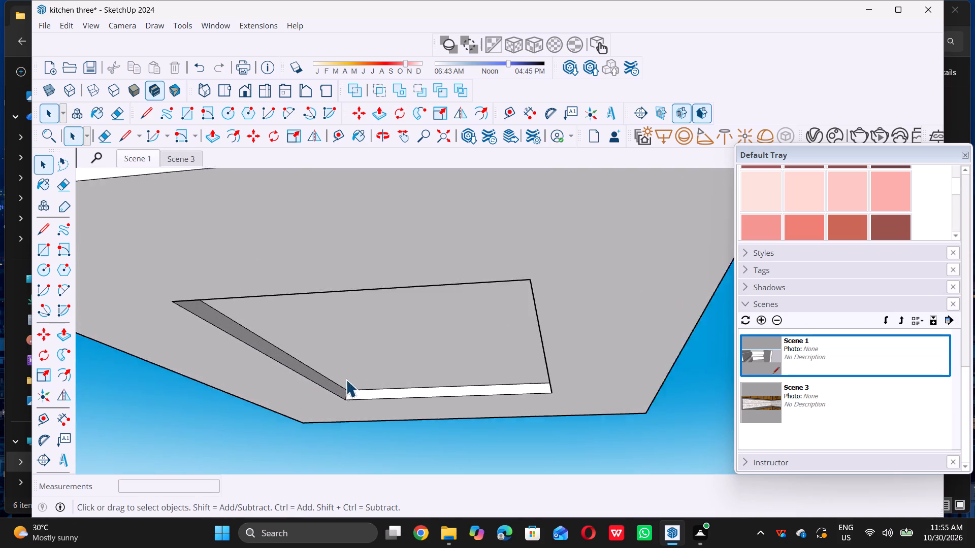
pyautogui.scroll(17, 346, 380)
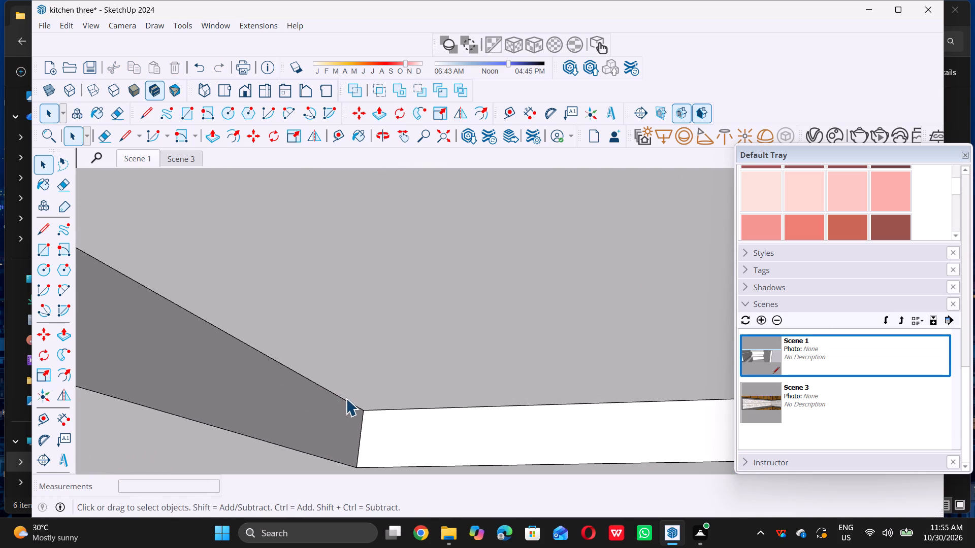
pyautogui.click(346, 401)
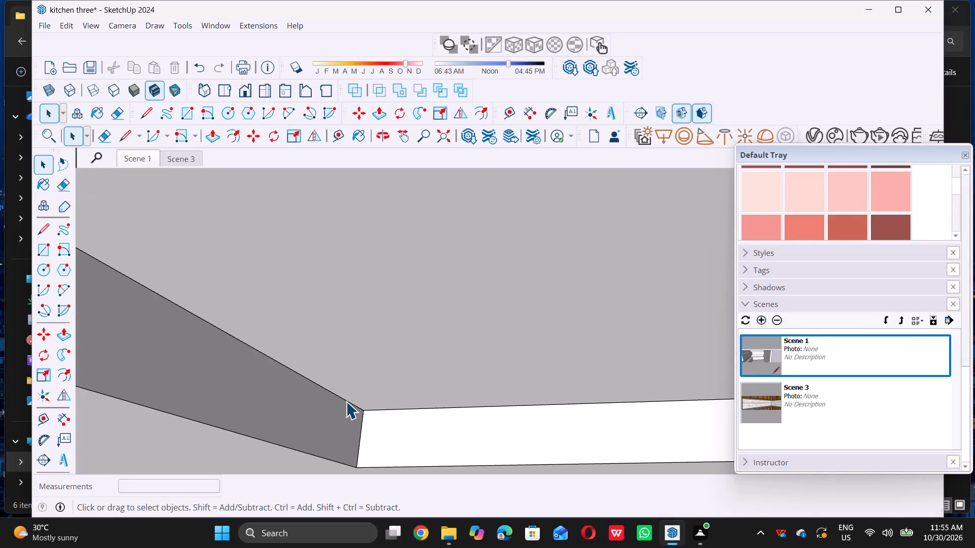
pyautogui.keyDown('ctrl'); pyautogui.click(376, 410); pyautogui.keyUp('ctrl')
# Select the two upper edges meeting at the recess's opposite corner, without the adjoining faces.
pyautogui.keyDown('ctrl'); pyautogui.scroll(-9, 376, 410); pyautogui.keyUp('ctrl')
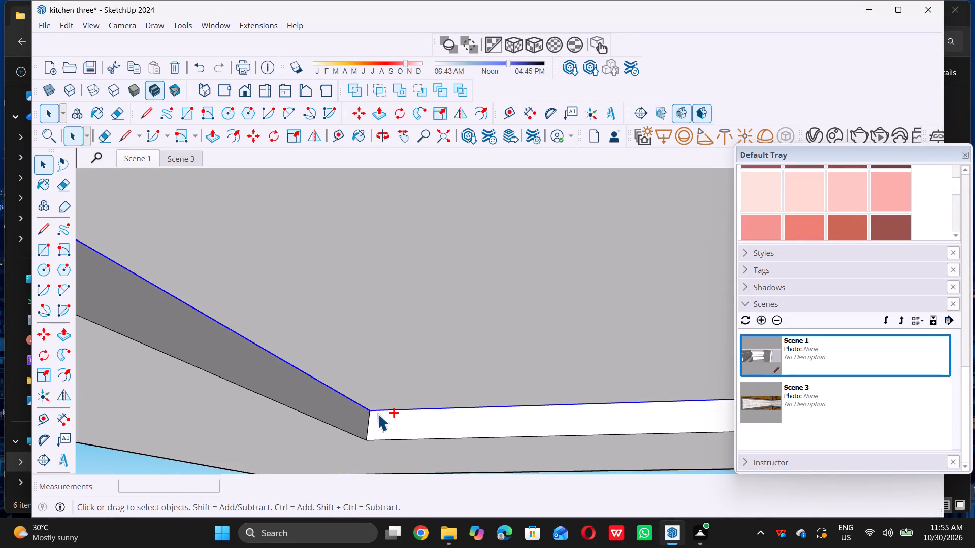
pyautogui.keyDown('ctrl'); pyautogui.scroll(-11, 377, 414); pyautogui.keyUp('ctrl')
pyautogui.keyDown('ctrl'); pyautogui.moveTo(559, 366); pyautogui.dragTo(442, 354, button='middle'); pyautogui.keyUp('ctrl')
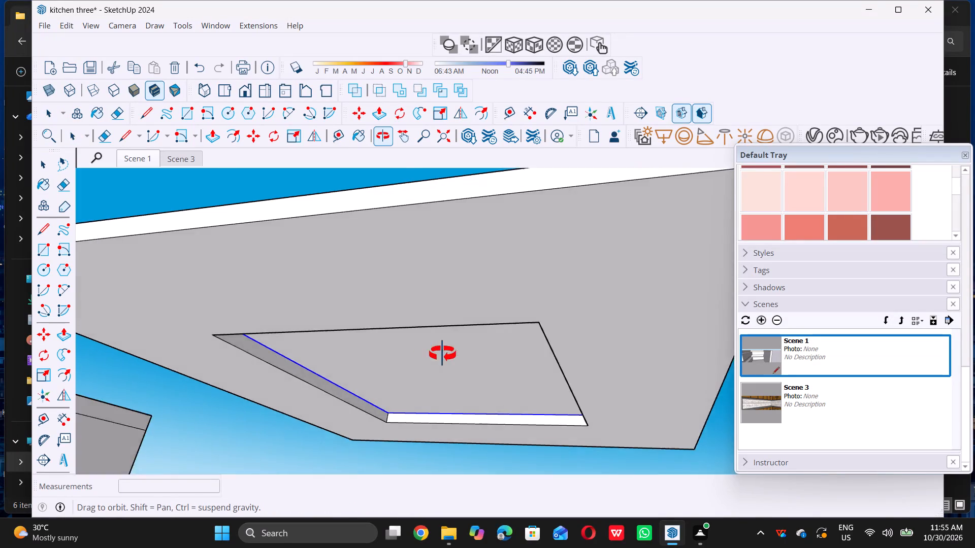
pyautogui.keyDown('ctrl'); pyautogui.moveTo(442, 354); pyautogui.dragTo(246, 297, button='middle'); pyautogui.keyUp('ctrl')
pyautogui.keyDown('ctrl'); pyautogui.scroll(-2, 334, 357); pyautogui.keyUp('ctrl')
pyautogui.keyDown('ctrl'); pyautogui.scroll(1, 352, 374); pyautogui.keyUp('ctrl')
pyautogui.keyDown('ctrl'); pyautogui.scroll(-9, 353, 377); pyautogui.keyUp('ctrl')
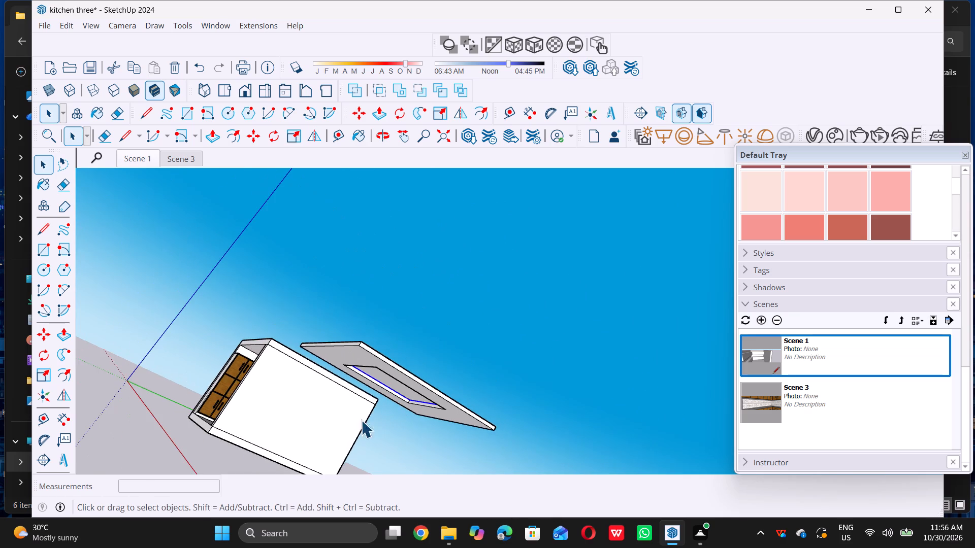
pyautogui.scroll(-5, 371, 421)
pyautogui.moveTo(372, 427); pyautogui.dragTo(410, 380, button='middle')
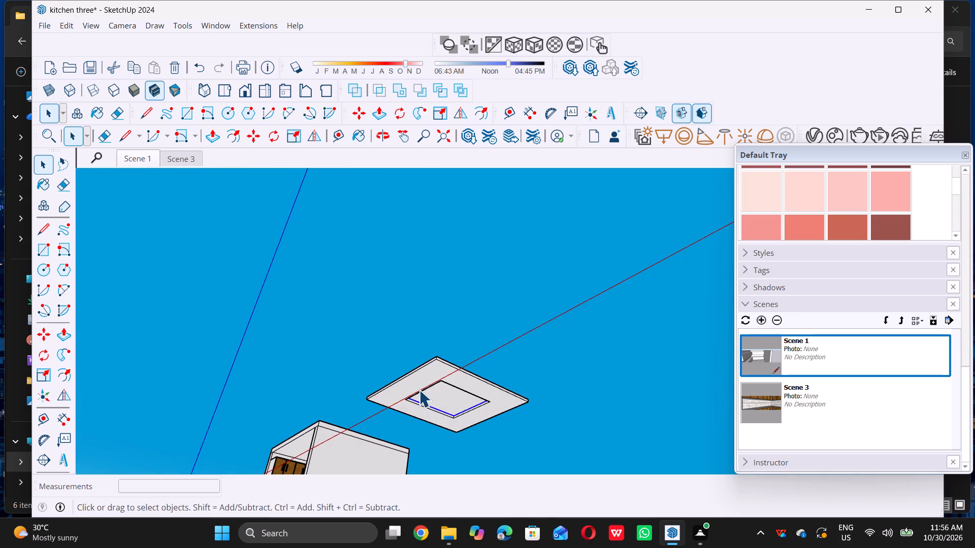
pyautogui.moveTo(443, 398); pyautogui.dragTo(357, 374, button='middle')
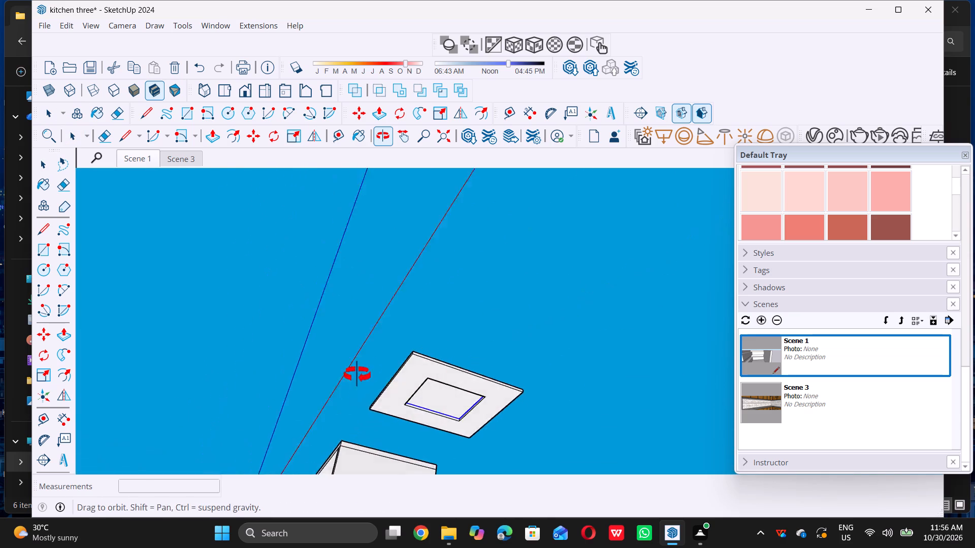
pyautogui.moveTo(357, 374); pyautogui.dragTo(261, 377, button='middle')
pyautogui.moveTo(447, 421); pyautogui.dragTo(373, 422, button='middle')
pyautogui.middleClick(373, 422)
pyautogui.scroll(-2, 452, 391)
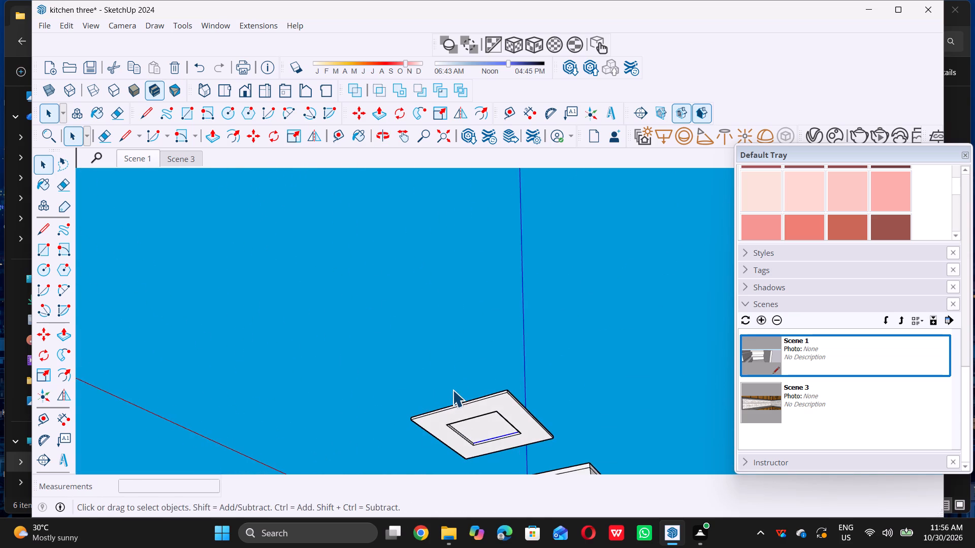
pyautogui.scroll(-7, 452, 390)
pyautogui.moveTo(480, 385); pyautogui.dragTo(449, 439, button='middle')
pyautogui.scroll(5, 455, 432)
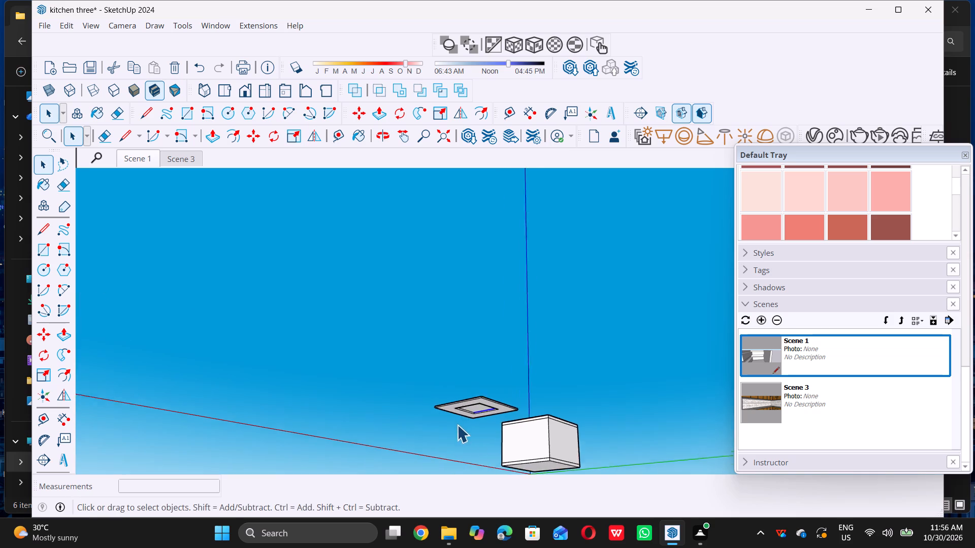
pyautogui.moveTo(519, 408); pyautogui.dragTo(265, 408, button='middle')
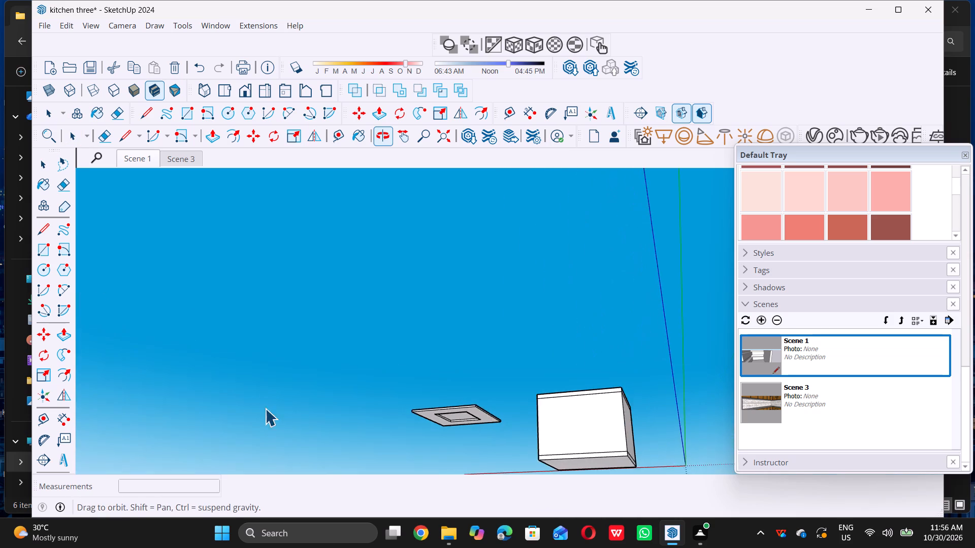
pyautogui.scroll(6, 418, 422)
pyautogui.scroll(16, 456, 428)
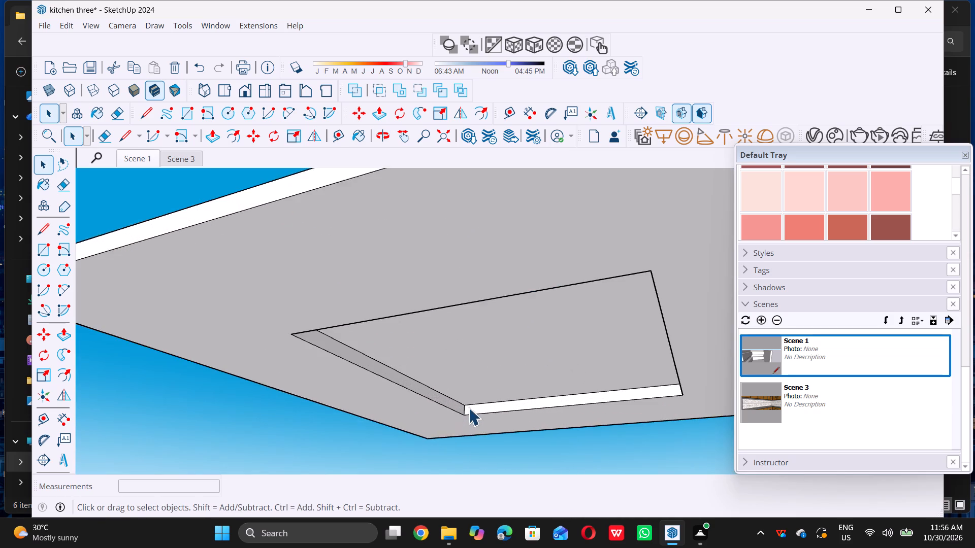
pyautogui.scroll(13, 471, 402)
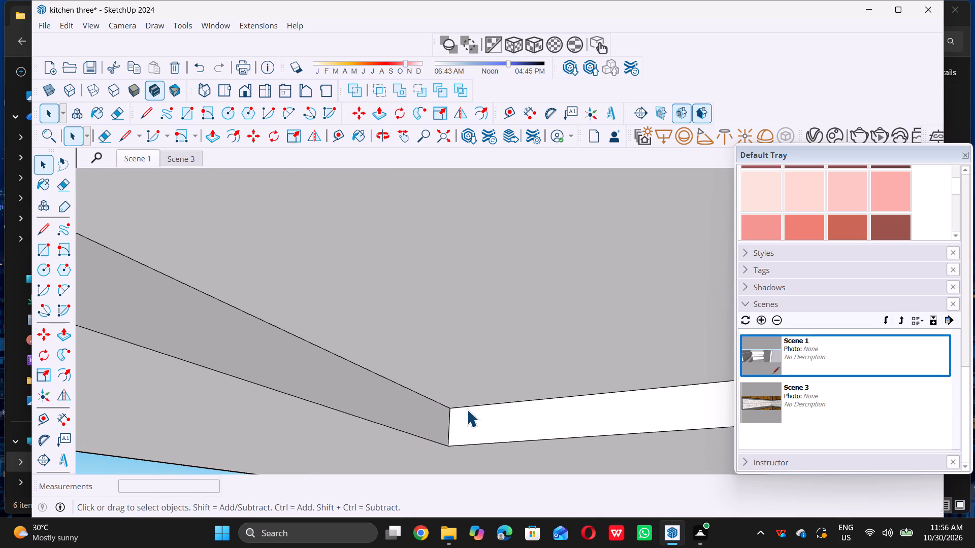
pyautogui.scroll(7, 470, 407)
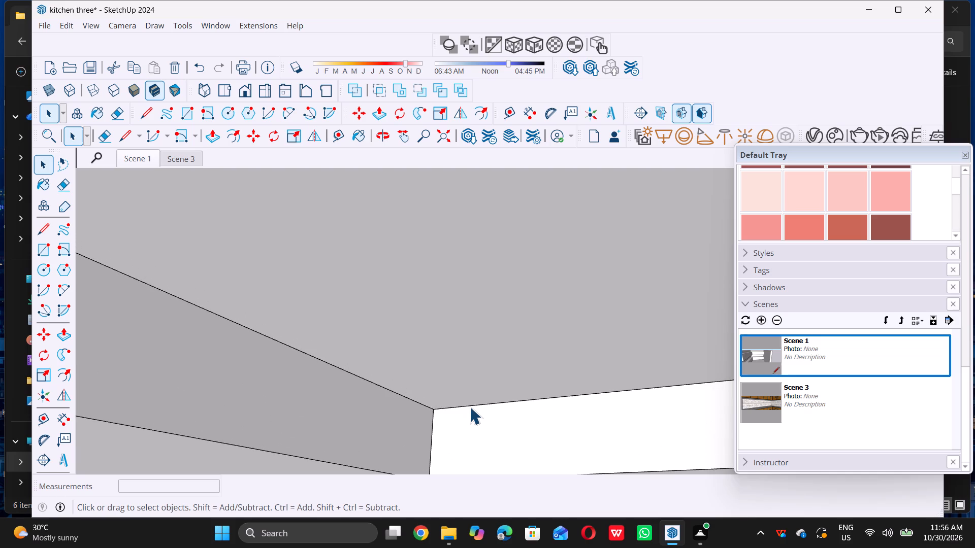
pyautogui.doubleClick(470, 407)
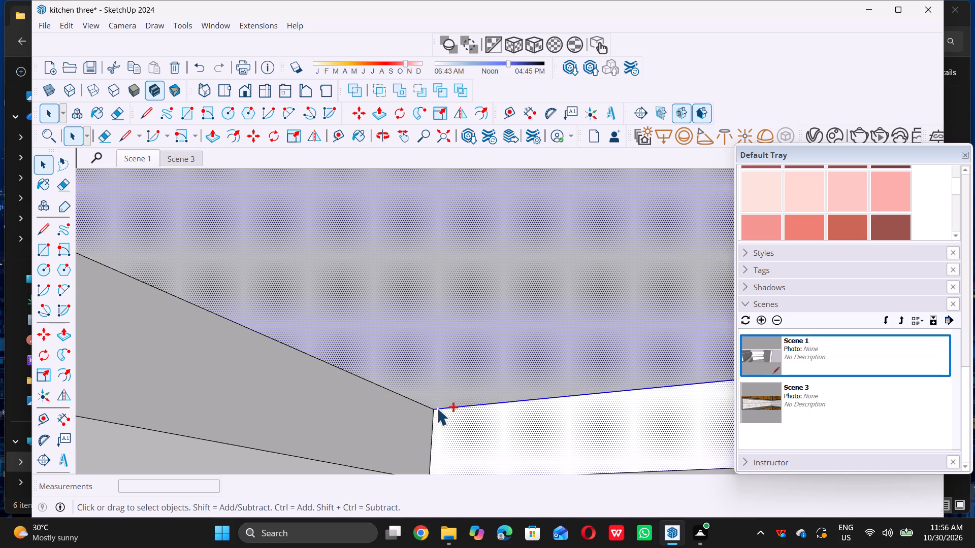
pyautogui.keyDown('ctrl'); pyautogui.click(422, 405); pyautogui.keyUp('ctrl')
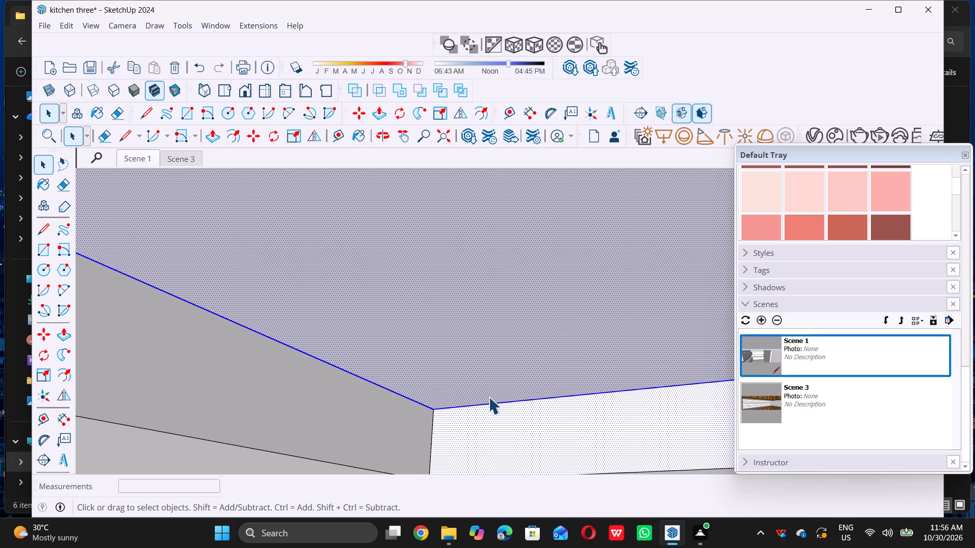
pyautogui.keyDown('shift'); pyautogui.click(489, 388); pyautogui.keyUp('shift')
pyautogui.keyDown('shift'); pyautogui.doubleClick(502, 420); pyautogui.keyUp('shift')
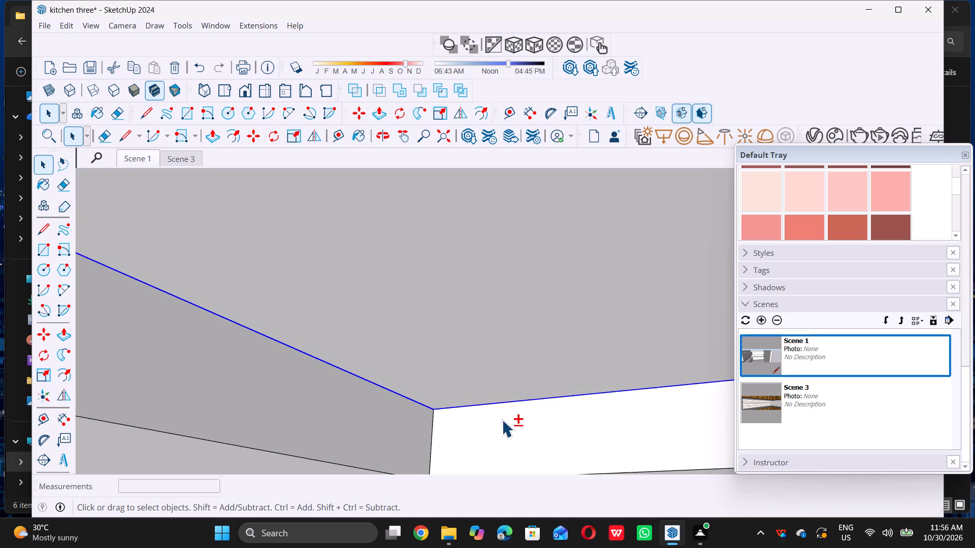
pyautogui.keyDown('ctrl'); pyautogui.click(474, 406); pyautogui.keyUp('ctrl')
# Add the ceiling recess's remaining two upper inner edges to the selection and copy the selection partway down the recess sides with Move.
pyautogui.keyDown('ctrl'); pyautogui.scroll(-3, 474, 406); pyautogui.keyUp('ctrl')
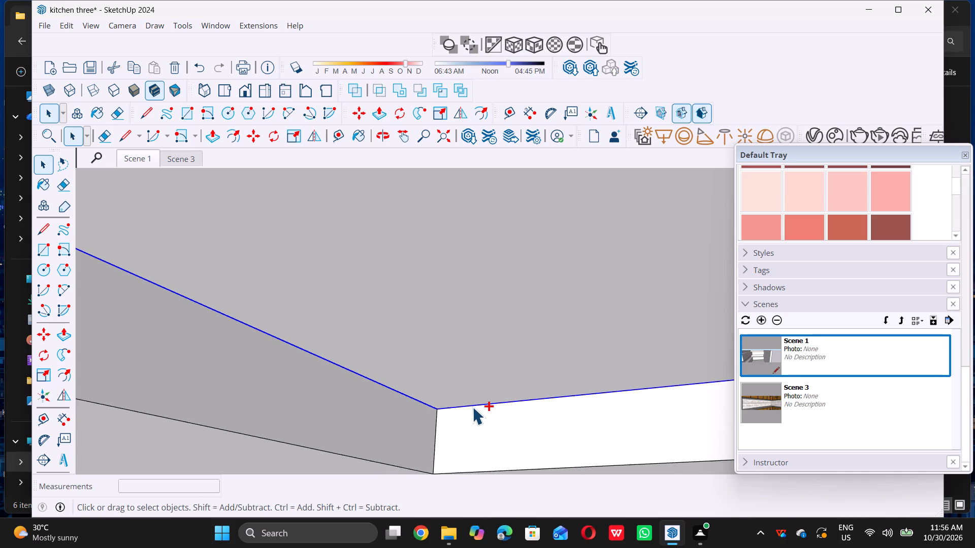
pyautogui.keyDown('ctrl'); pyautogui.scroll(-20, 472, 407); pyautogui.keyUp('ctrl')
pyautogui.keyDown('ctrl'); pyautogui.scroll(-1, 472, 407); pyautogui.keyUp('ctrl')
pyautogui.keyDown('ctrl'); pyautogui.moveTo(584, 370); pyautogui.dragTo(558, 364, button='middle'); pyautogui.keyUp('ctrl')
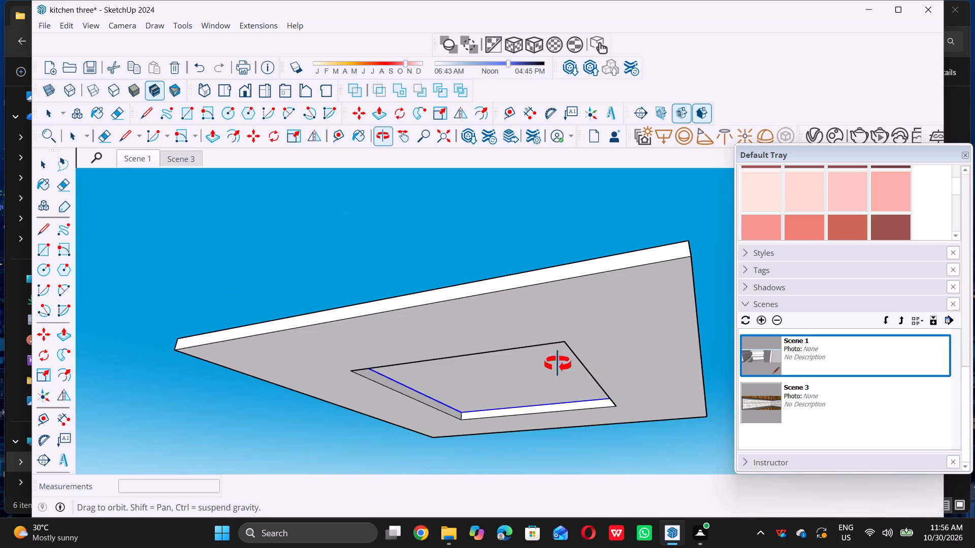
pyautogui.keyDown('ctrl'); pyautogui.moveTo(558, 364); pyautogui.dragTo(214, 321, button='middle'); pyautogui.keyUp('ctrl')
pyautogui.keyDown('ctrl'); pyautogui.scroll(-7, 318, 354); pyautogui.keyUp('ctrl')
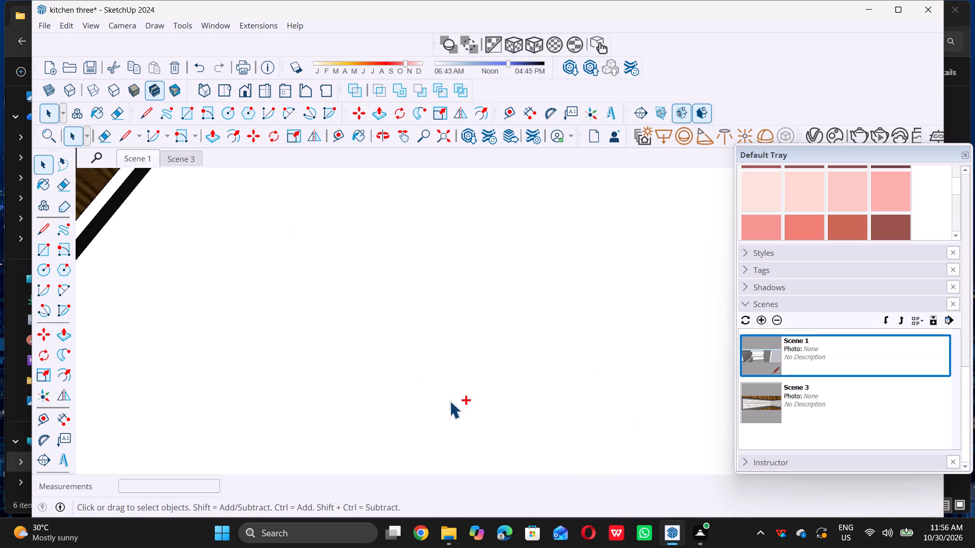
pyautogui.scroll(-20, 387, 396)
pyautogui.scroll(-4, 387, 396)
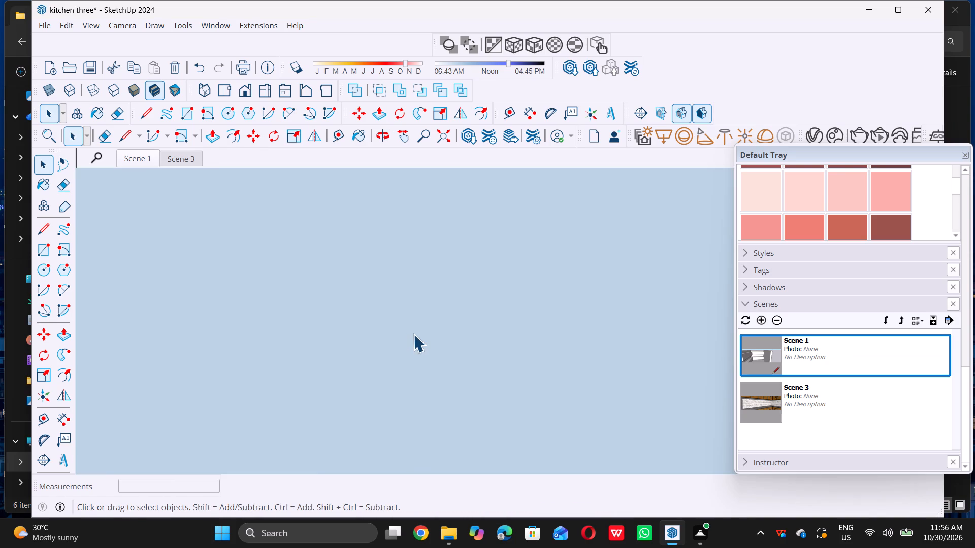
pyautogui.scroll(-20, 413, 334)
pyautogui.scroll(-9, 413, 334)
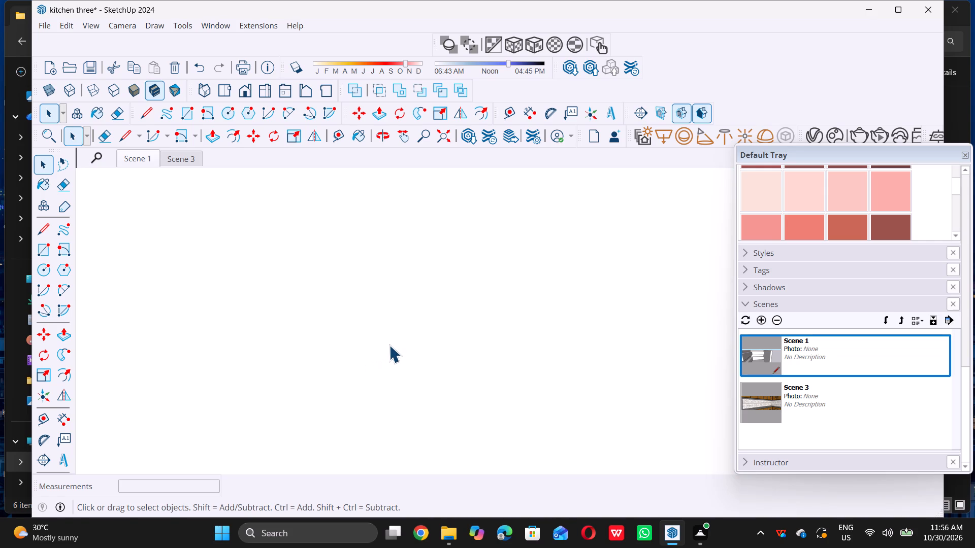
pyautogui.scroll(-20, 389, 345)
pyautogui.scroll(-9, 389, 345)
pyautogui.scroll(-20, 376, 342)
pyautogui.scroll(-9, 376, 342)
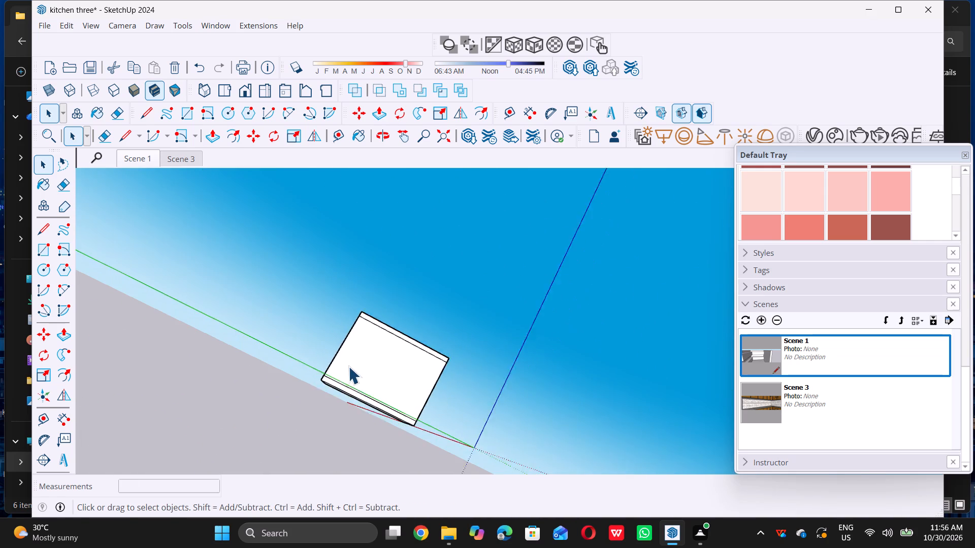
pyautogui.scroll(-4, 348, 366)
pyautogui.moveTo(354, 366); pyautogui.dragTo(520, 407, button='middle')
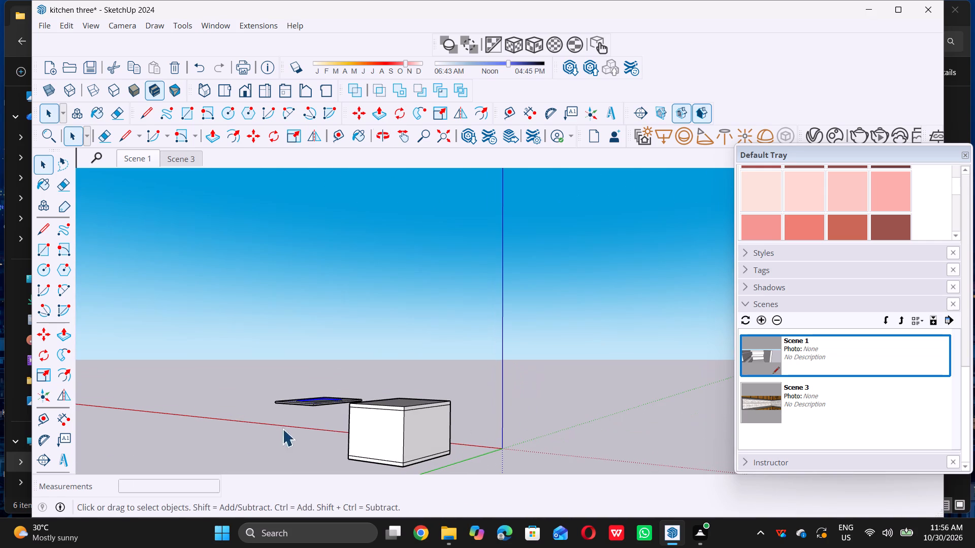
pyautogui.moveTo(205, 405); pyautogui.dragTo(566, 419, button='middle')
pyautogui.scroll(-6, 442, 408)
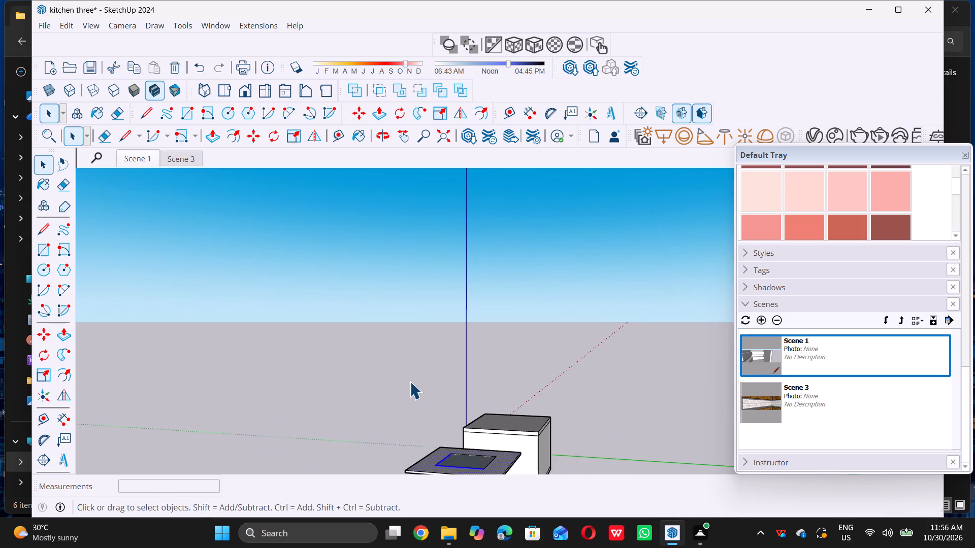
pyautogui.scroll(-6, 410, 382)
pyautogui.moveTo(394, 435); pyautogui.dragTo(581, 330, button='middle')
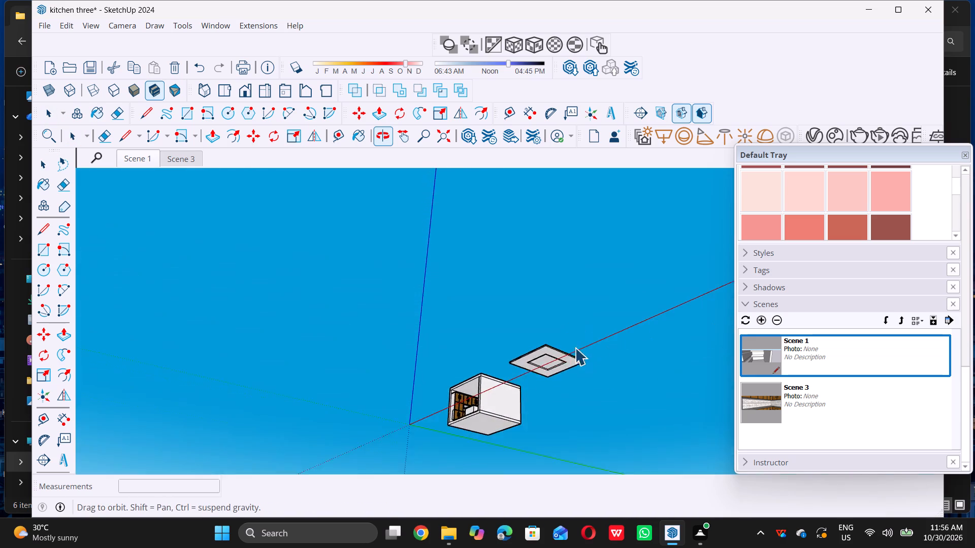
pyautogui.scroll(15, 565, 364)
pyautogui.scroll(6, 526, 373)
pyautogui.moveTo(512, 378); pyautogui.dragTo(512, 378, button='middle')
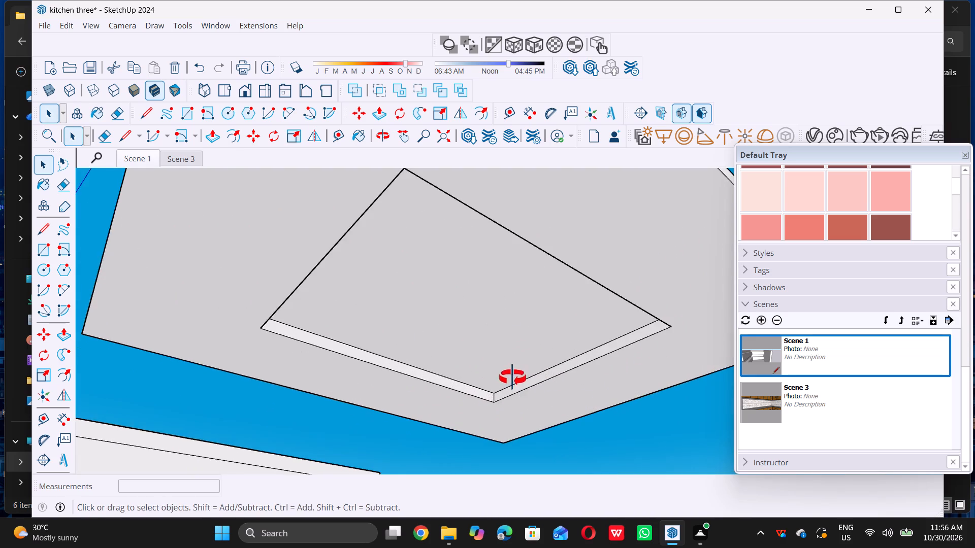
pyautogui.moveTo(512, 378); pyautogui.dragTo(495, 390, button='middle')
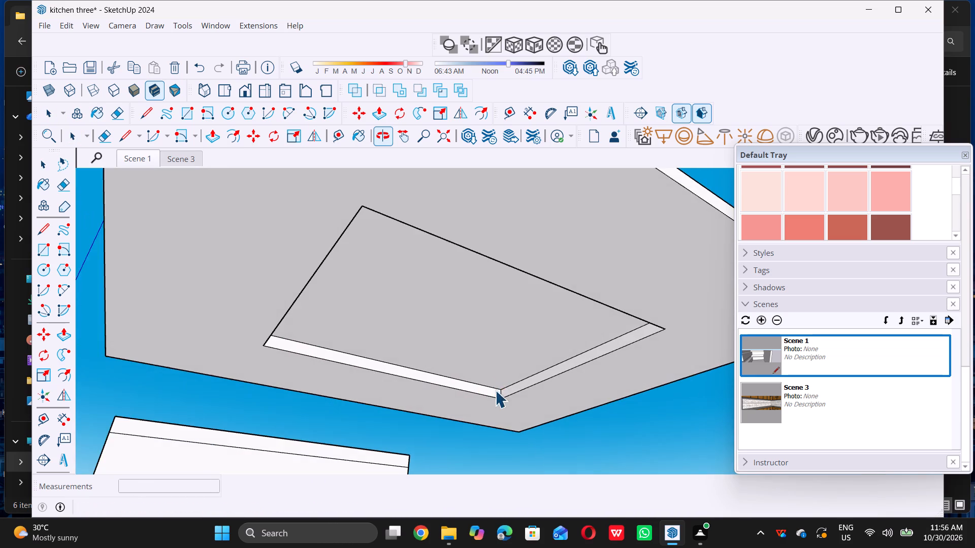
pyautogui.scroll(19, 510, 382)
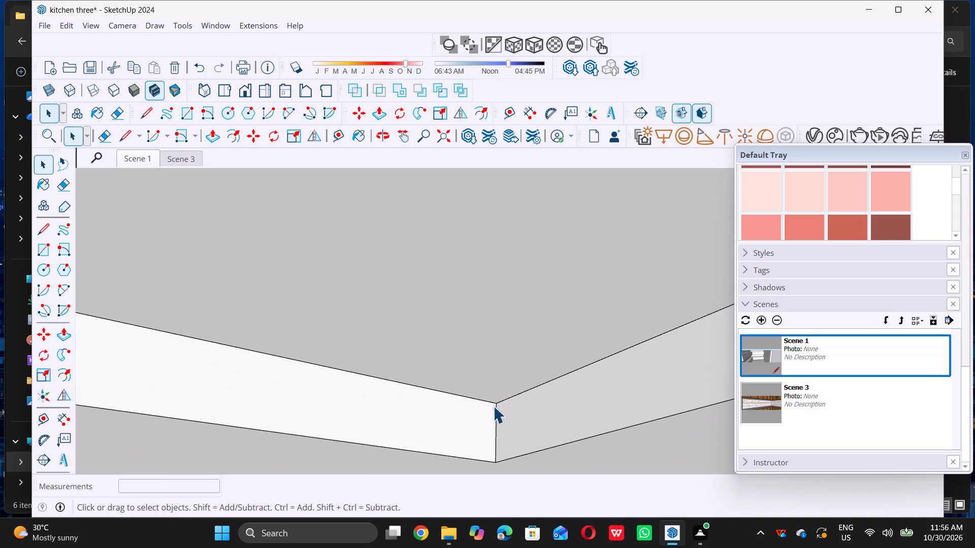
pyautogui.keyDown('ctrl'); pyautogui.scroll(15, 502, 398); pyautogui.keyUp('ctrl')
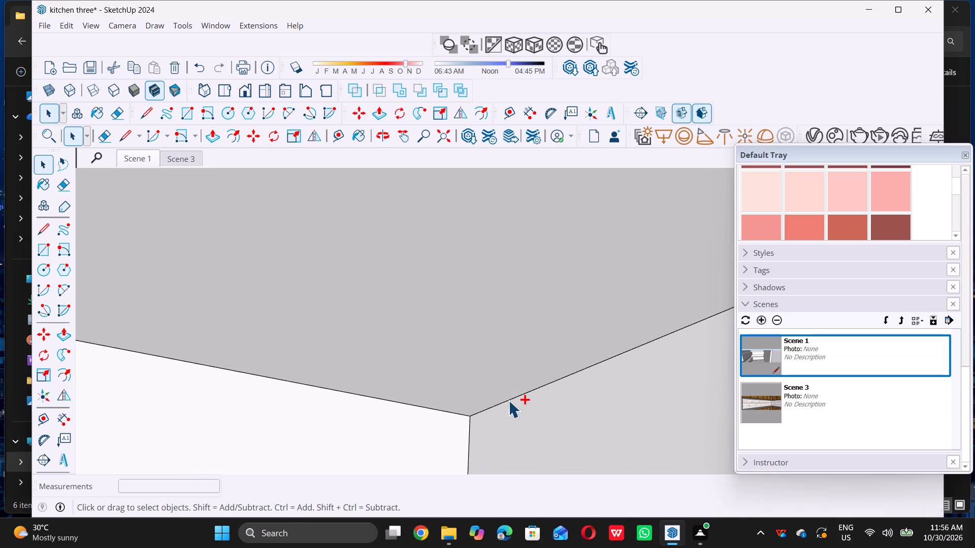
pyautogui.keyDown('ctrl'); pyautogui.click(508, 400); pyautogui.keyUp('ctrl')
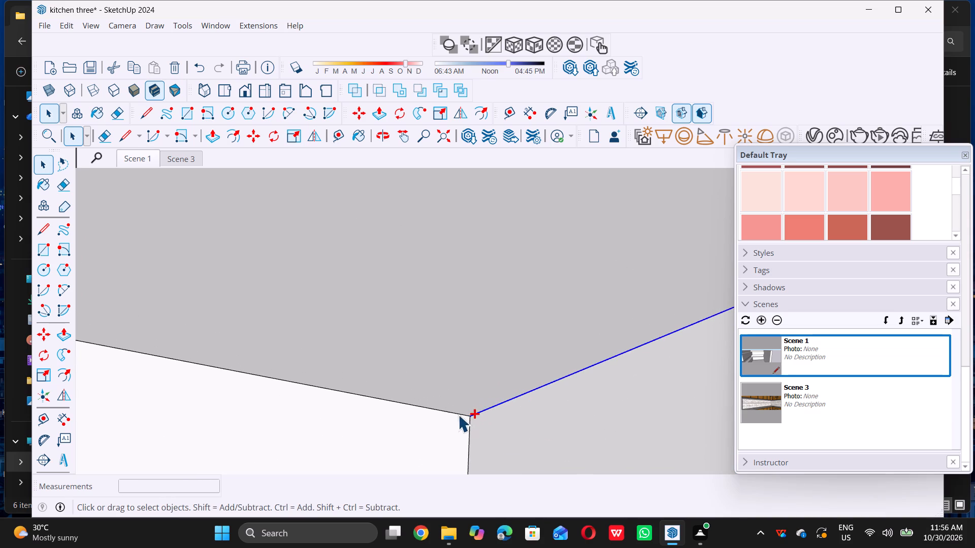
pyautogui.keyDown('ctrl'); pyautogui.scroll(4, 457, 415); pyautogui.keyUp('ctrl')
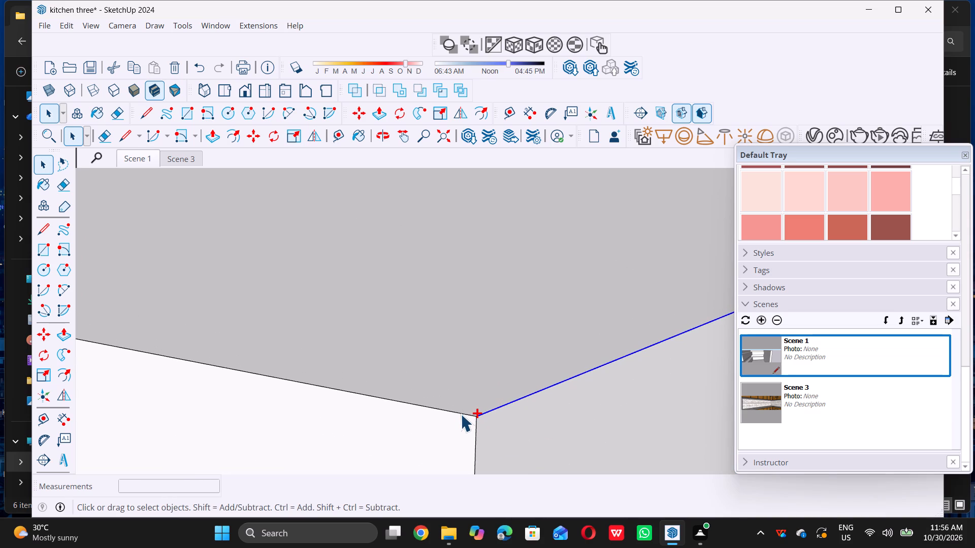
pyautogui.keyDown('ctrl'); pyautogui.click(461, 414); pyautogui.keyUp('ctrl')
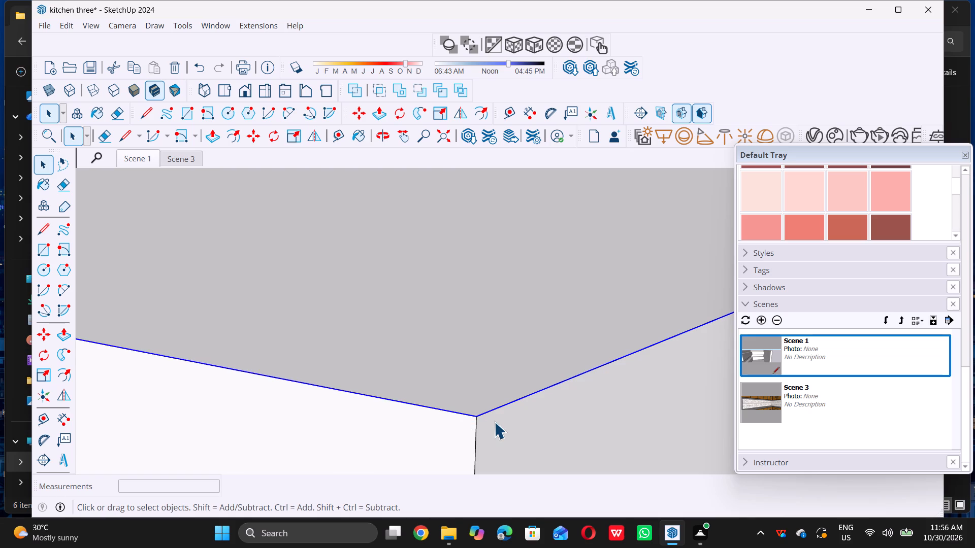
pyautogui.press('m')
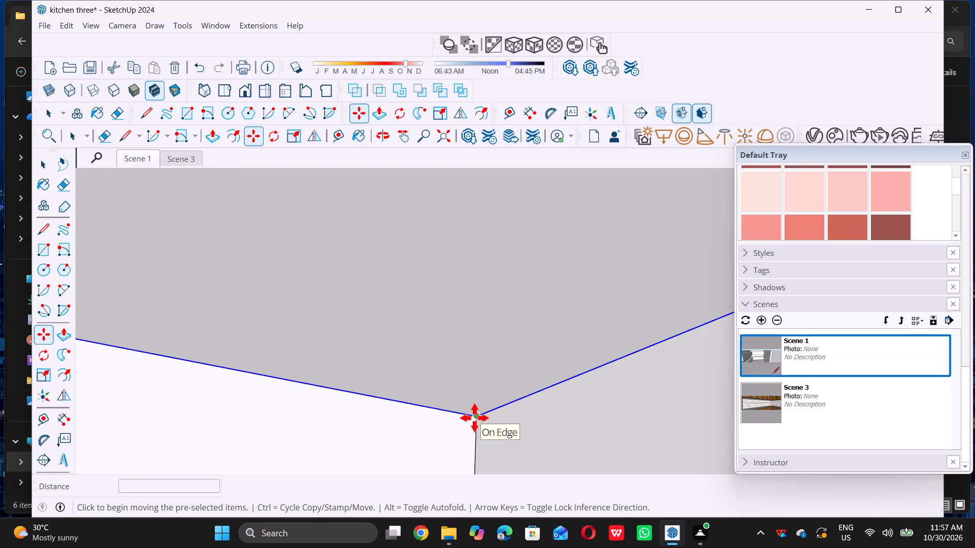
pyautogui.click(474, 418)
pyautogui.scroll(-6, 475, 418)
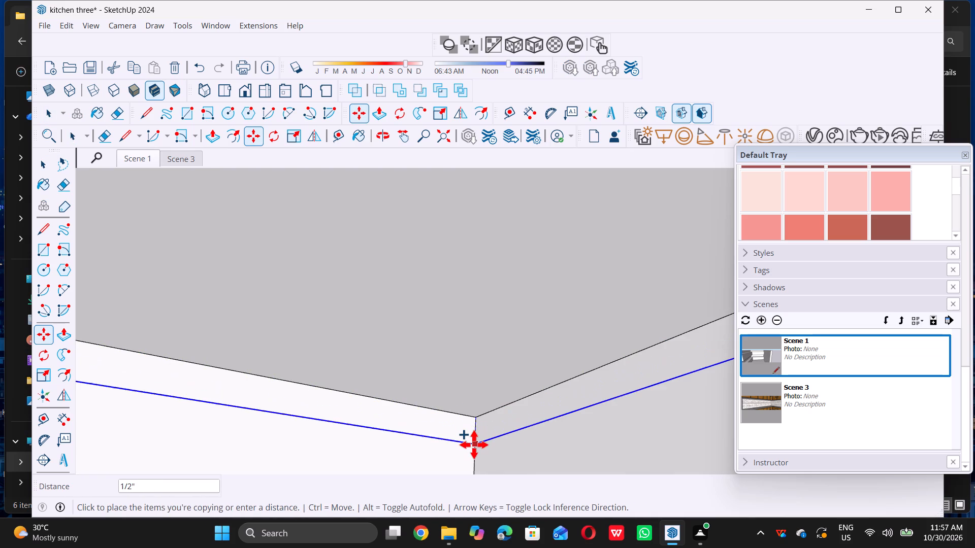
pyautogui.scroll(-18, 474, 444)
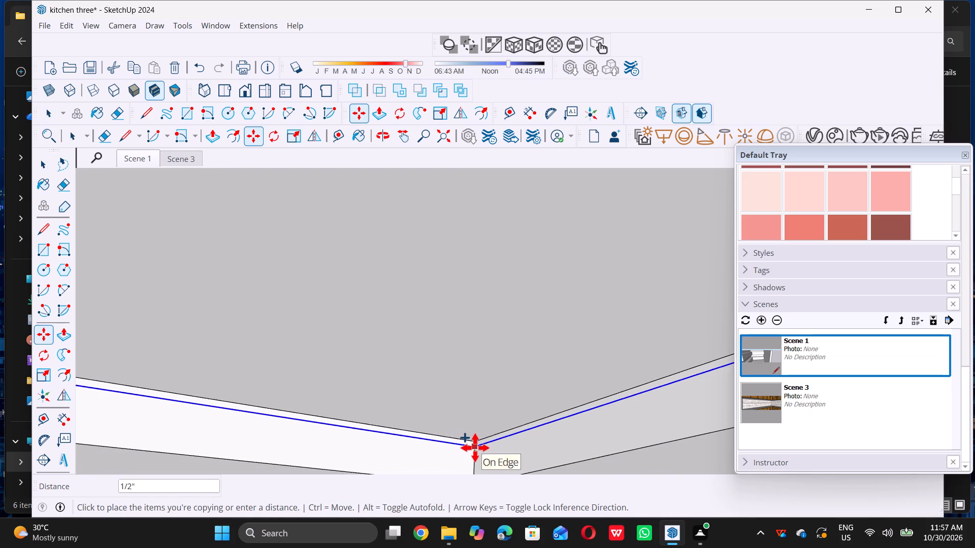
pyautogui.click(474, 463)
pyautogui.press('space')
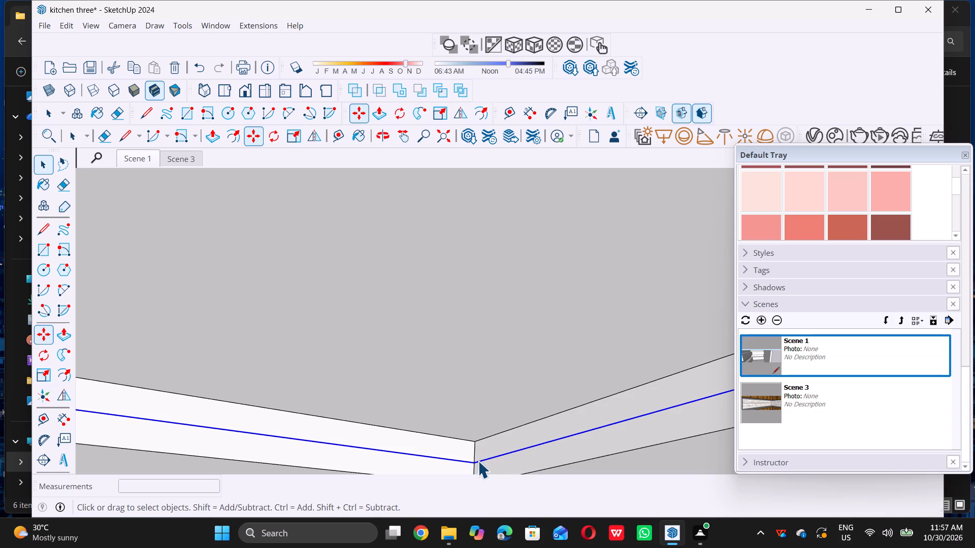
pyautogui.scroll(-18, 478, 461)
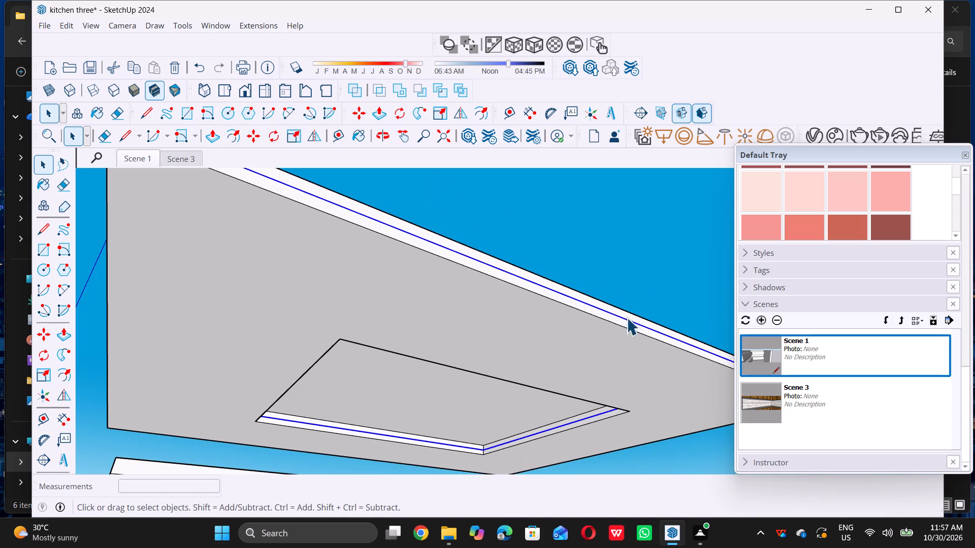
pyautogui.tripleClick(664, 258)
# Push the upper band of one recess side 2" back into the ceiling border with Push/Pull.
pyautogui.scroll(-5, 454, 304)
pyautogui.moveTo(467, 311); pyautogui.dragTo(444, 365, button='middle')
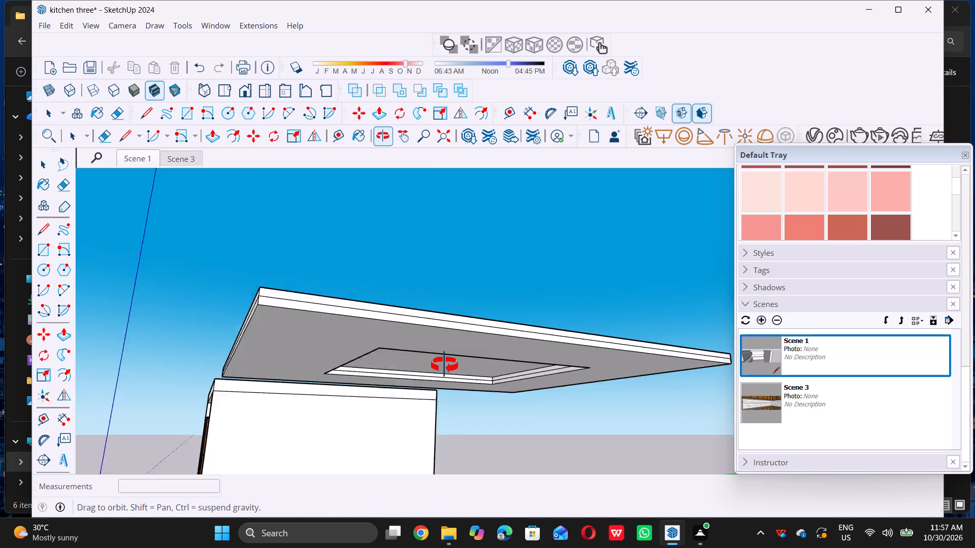
pyautogui.moveTo(444, 365); pyautogui.dragTo(445, 361, button='middle')
pyautogui.middleClick(445, 361)
pyautogui.scroll(5, 467, 380)
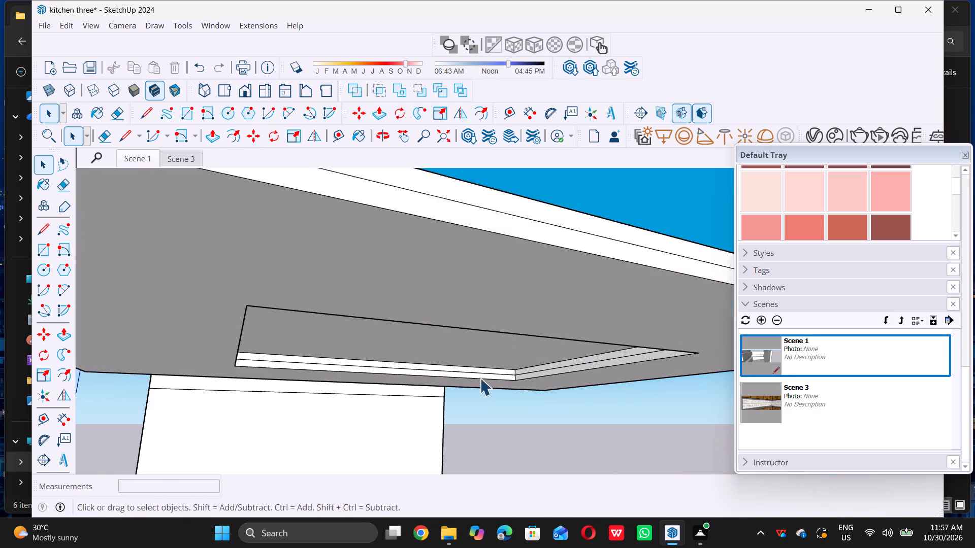
pyautogui.scroll(6, 480, 378)
pyautogui.scroll(10, 523, 365)
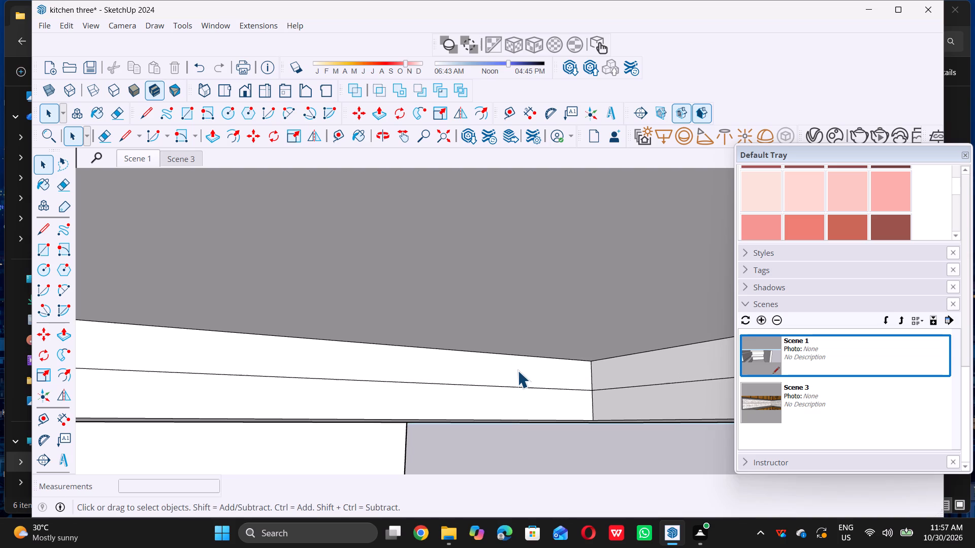
pyautogui.doubleClick(517, 370)
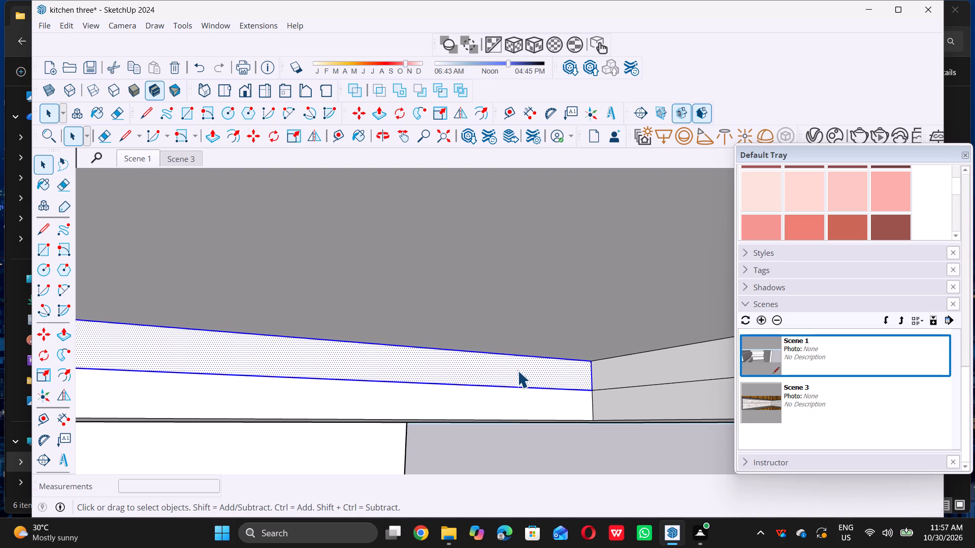
pyautogui.press('p')
pyautogui.click(521, 367)
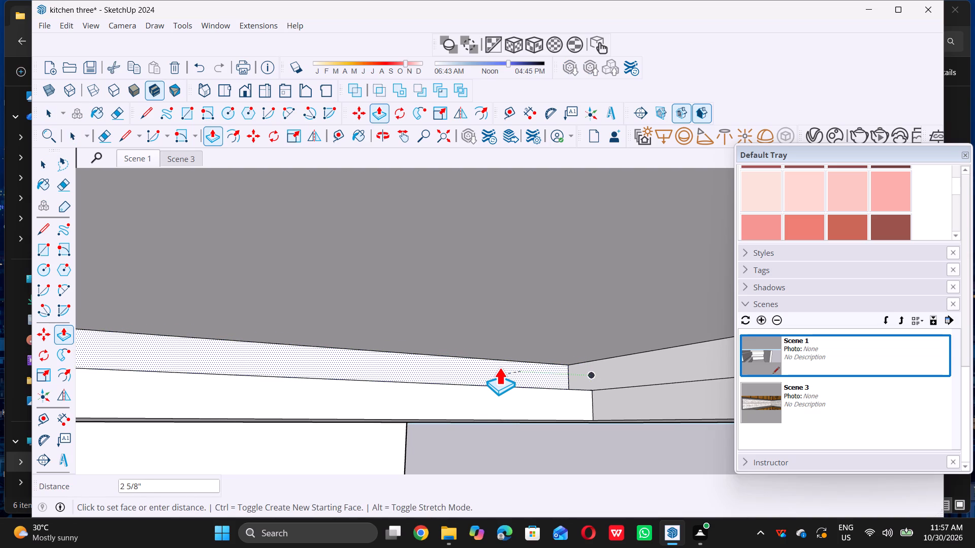
pyautogui.press('2')
pyautogui.hotkey('shift', '"')
pyautogui.press('Return')
pyautogui.press('space')
# Push the adjoining side's upper band 2" back into the border with Push/Pull, continuing the cove around the recess corner.
pyautogui.scroll(-5, 377, 342)
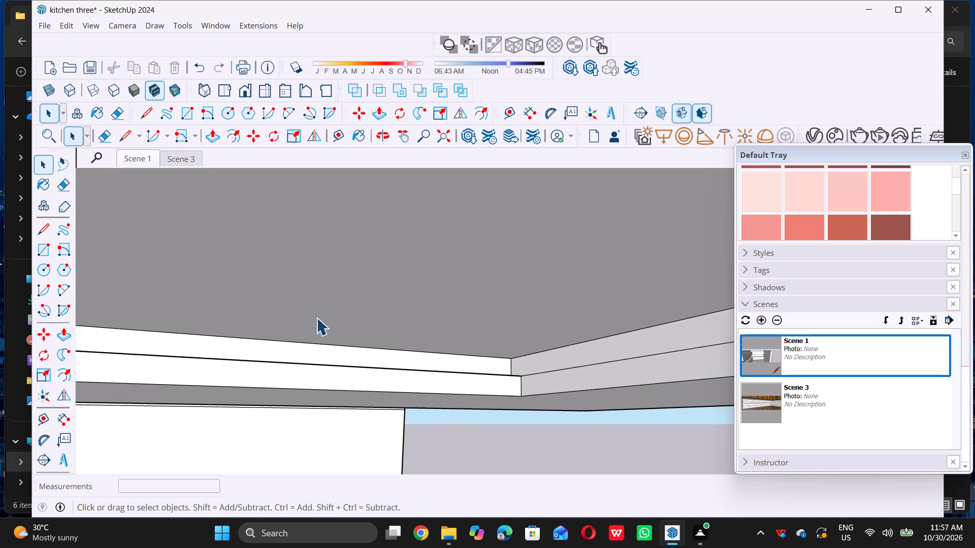
pyautogui.scroll(-5, 316, 318)
pyautogui.moveTo(317, 354); pyautogui.dragTo(388, 369, button='middle')
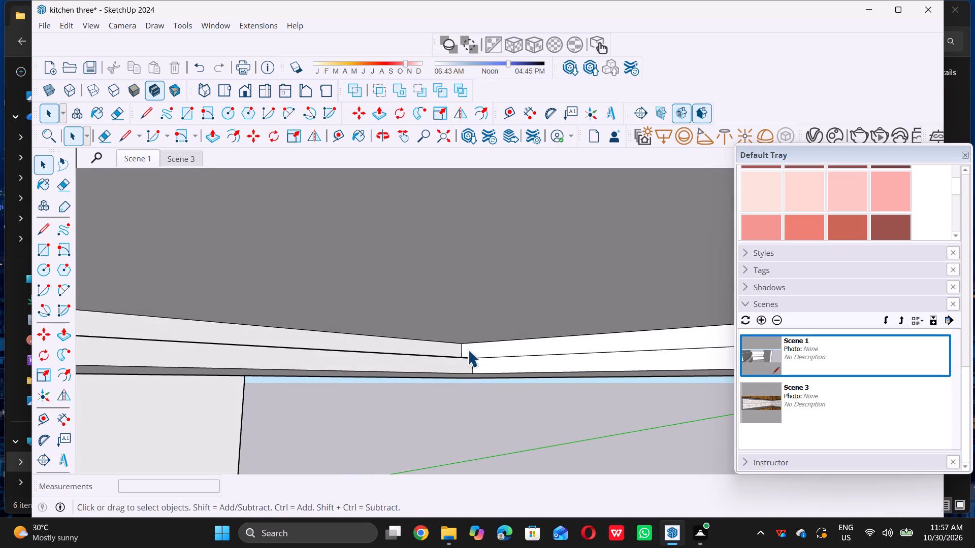
pyautogui.scroll(12, 469, 349)
pyautogui.click(476, 356)
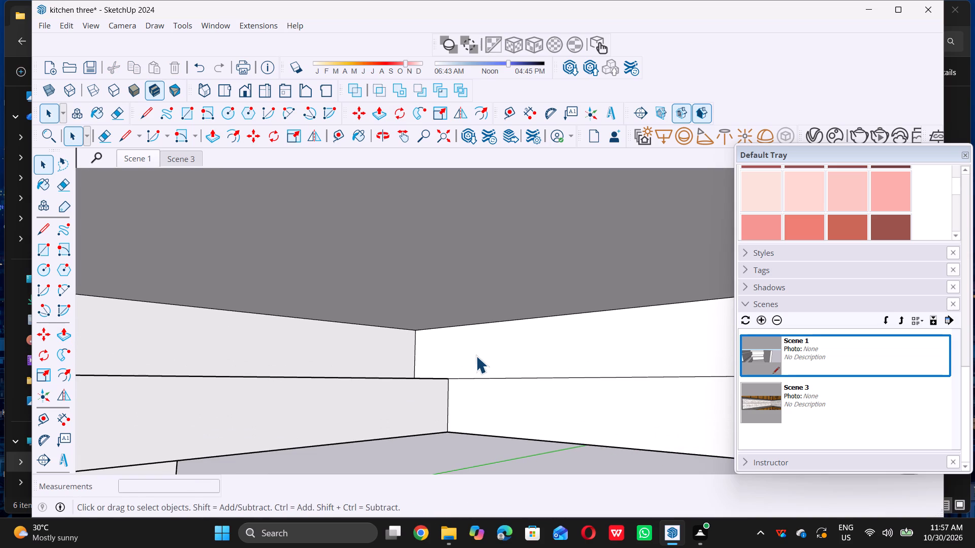
pyautogui.press('p')
pyautogui.click(468, 357)
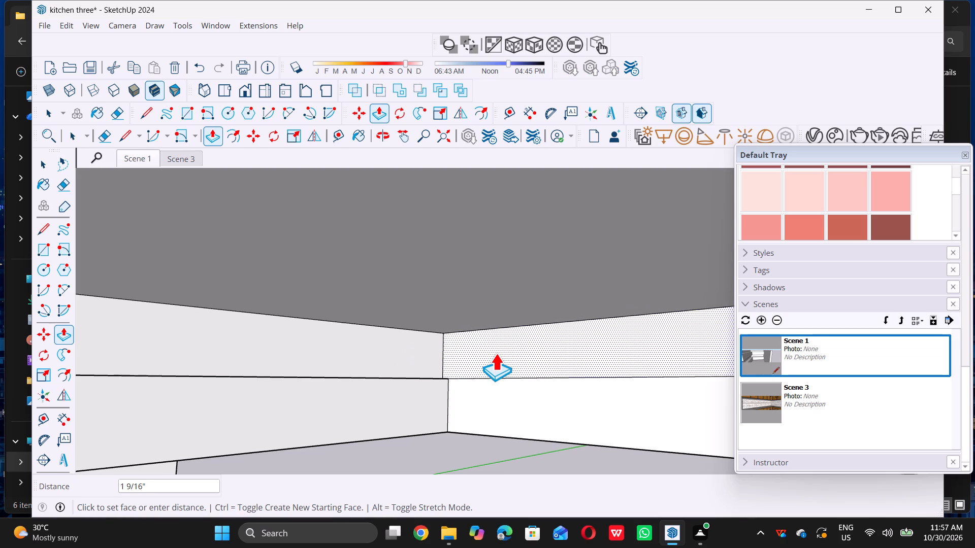
pyautogui.press('2')
pyautogui.hotkey('shift', '"')
pyautogui.press('Return')
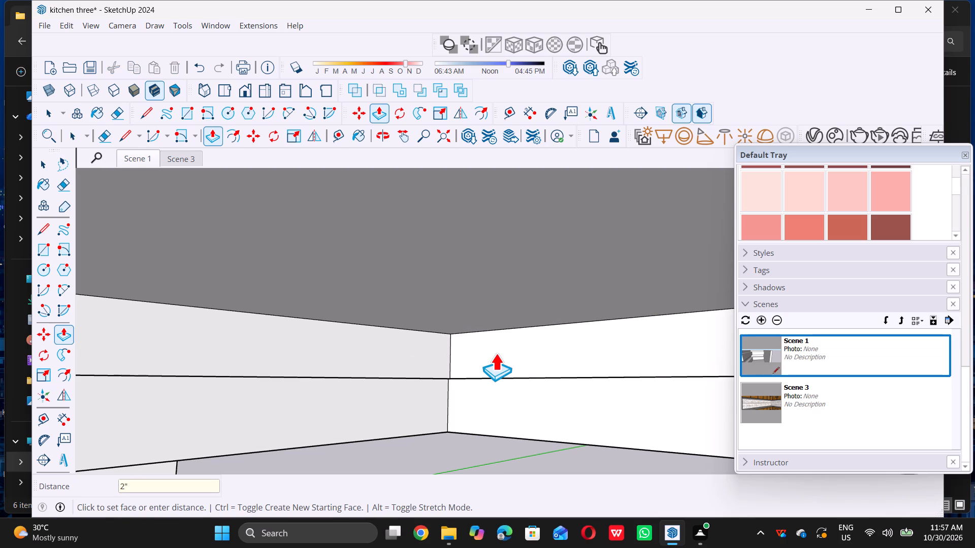
pyautogui.press('space')
pyautogui.scroll(-5, 500, 359)
pyautogui.scroll(-16, 506, 350)
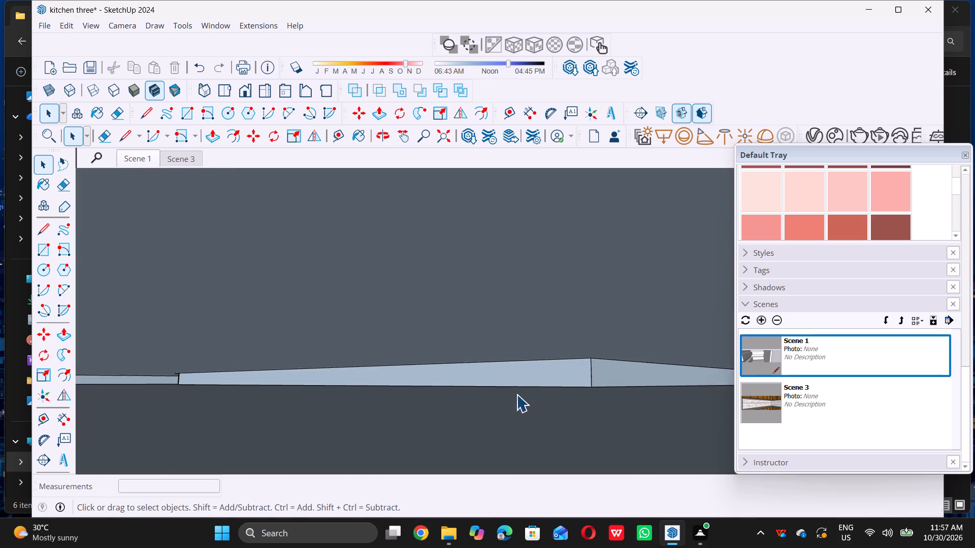
# Push the upper band of the recess's third side 2" back into the ceiling border with Push/Pull.
pyautogui.scroll(-20, 518, 387)
pyautogui.scroll(-5, 518, 387)
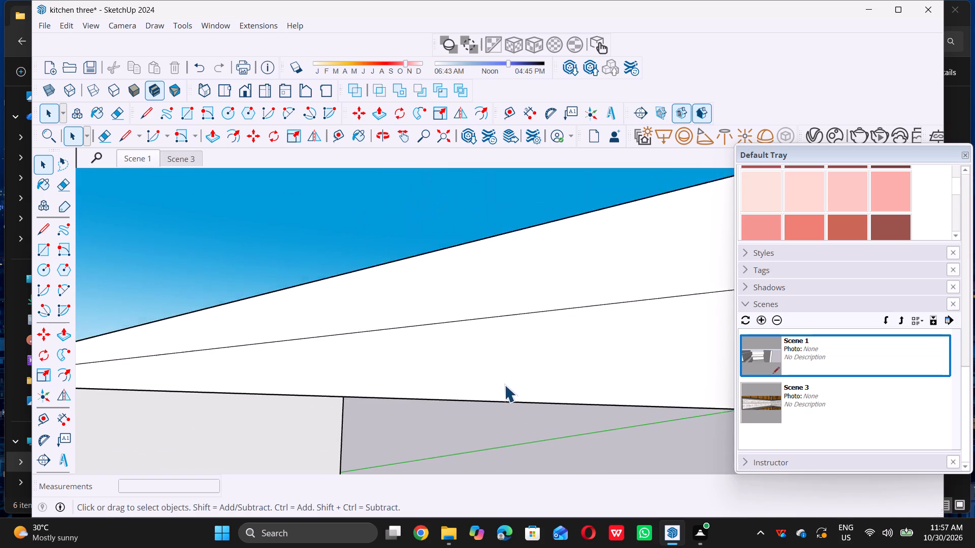
pyautogui.scroll(-20, 504, 385)
pyautogui.moveTo(540, 384); pyautogui.dragTo(394, 353, button='middle')
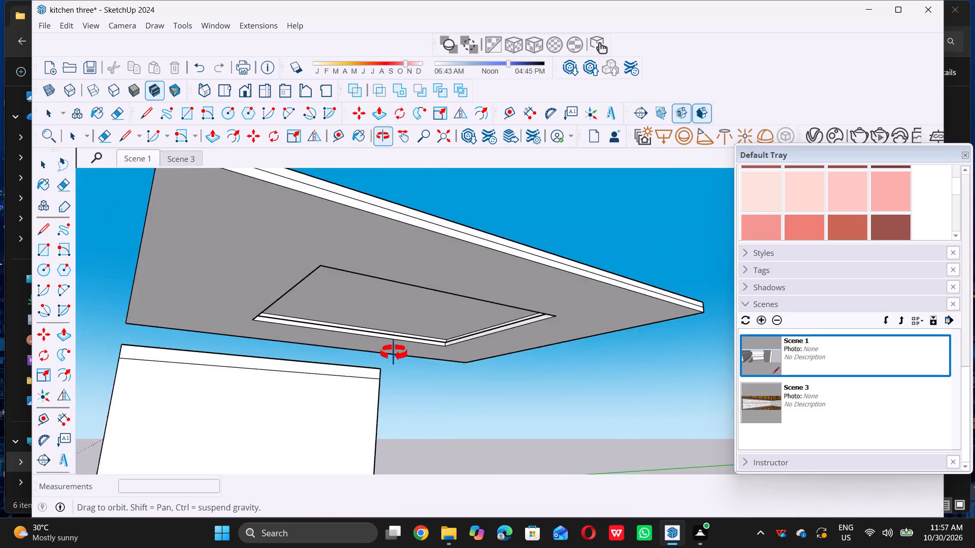
pyautogui.moveTo(394, 353); pyautogui.dragTo(275, 334, button='middle')
pyautogui.scroll(13, 215, 378)
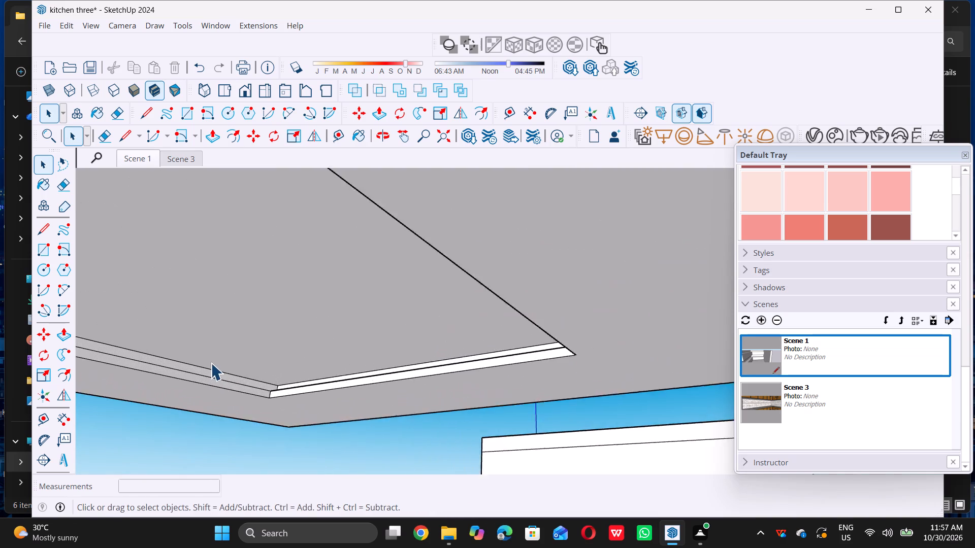
pyautogui.scroll(20, 211, 363)
pyautogui.scroll(3, 211, 363)
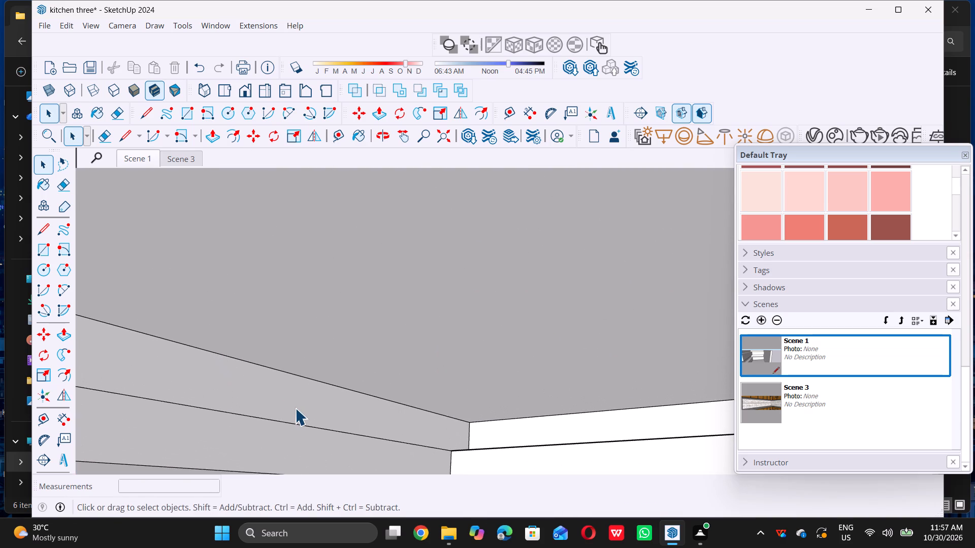
pyautogui.click(295, 408)
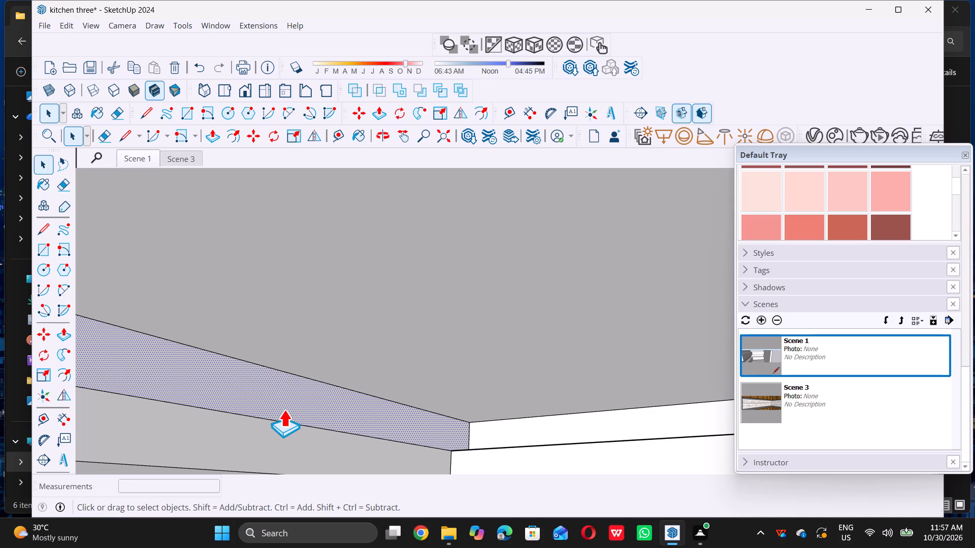
pyautogui.press('p')
pyautogui.click(291, 402)
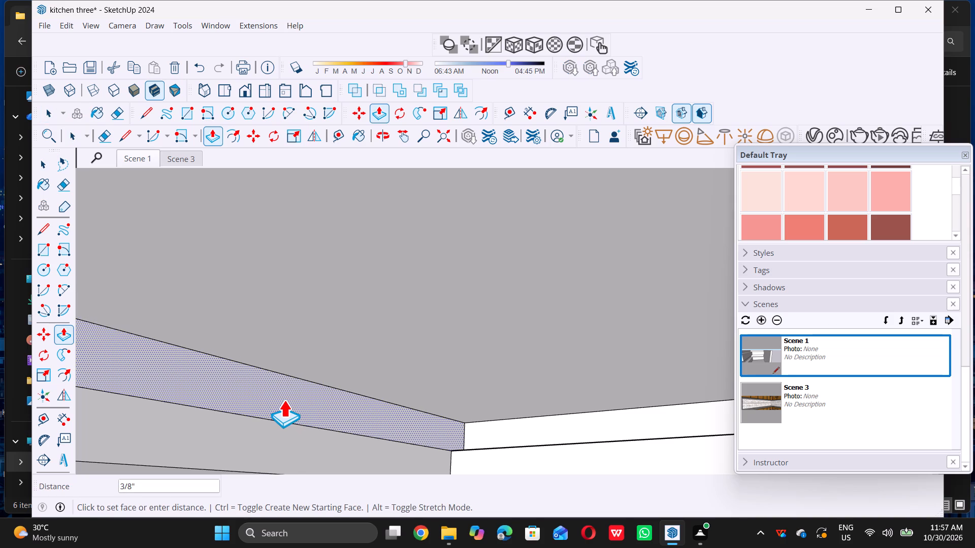
pyautogui.press('2')
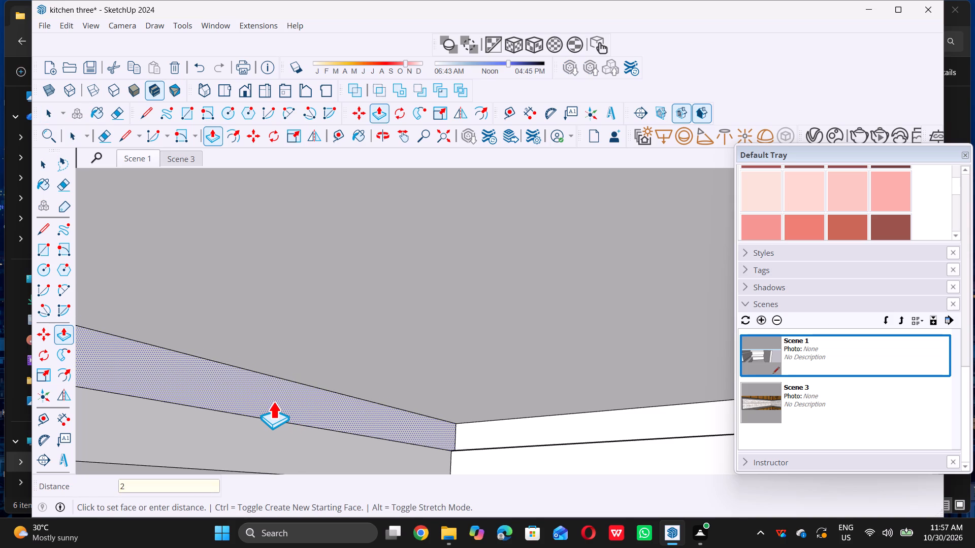
pyautogui.hotkey('shift', '"')
pyautogui.press('Return')
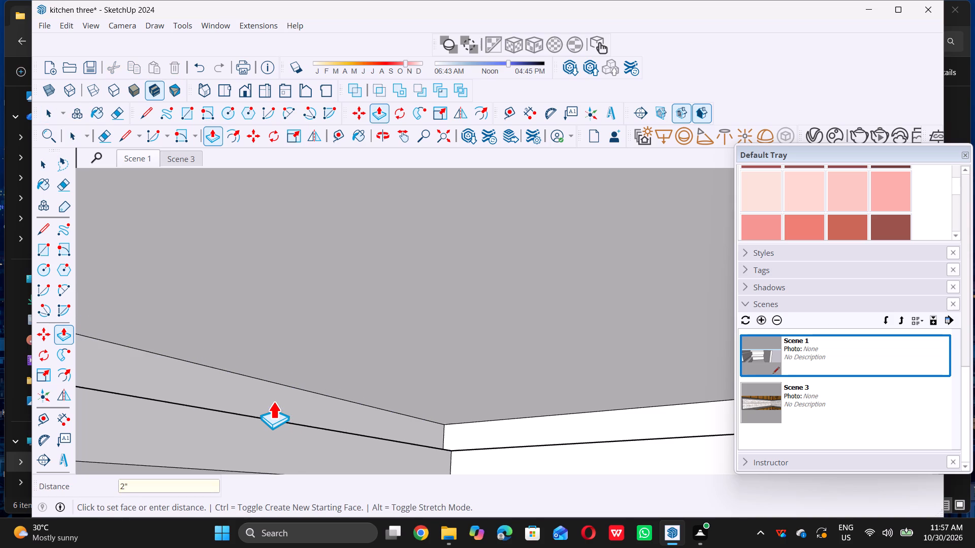
pyautogui.press('space')
# Push the upper band of the recess's fourth side 2" back into the border with Push/Pull, completing the cove.
pyautogui.scroll(-16, 376, 399)
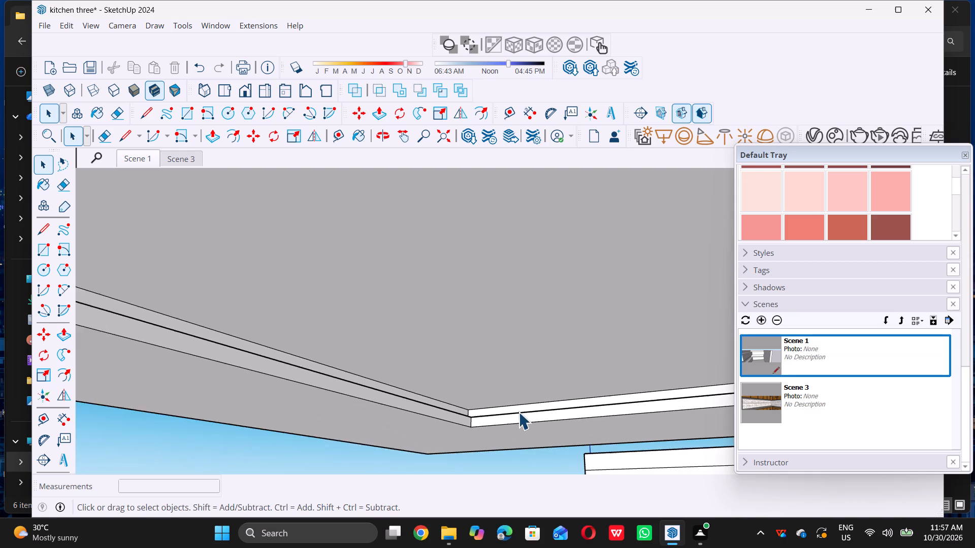
pyautogui.scroll(-3, 518, 412)
pyautogui.moveTo(541, 366); pyautogui.dragTo(281, 368, button='middle')
pyautogui.scroll(6, 359, 370)
pyautogui.scroll(8, 388, 402)
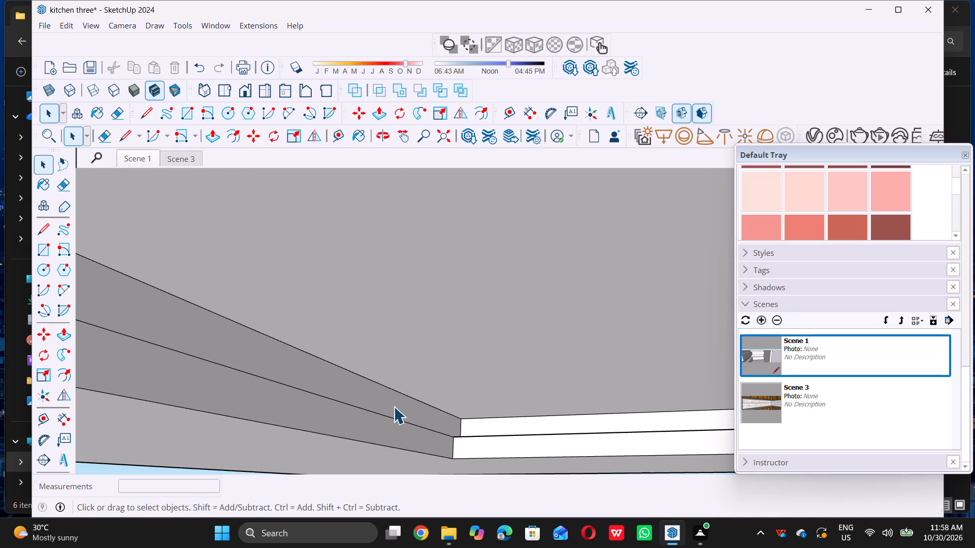
pyautogui.click(394, 406)
pyautogui.press('p')
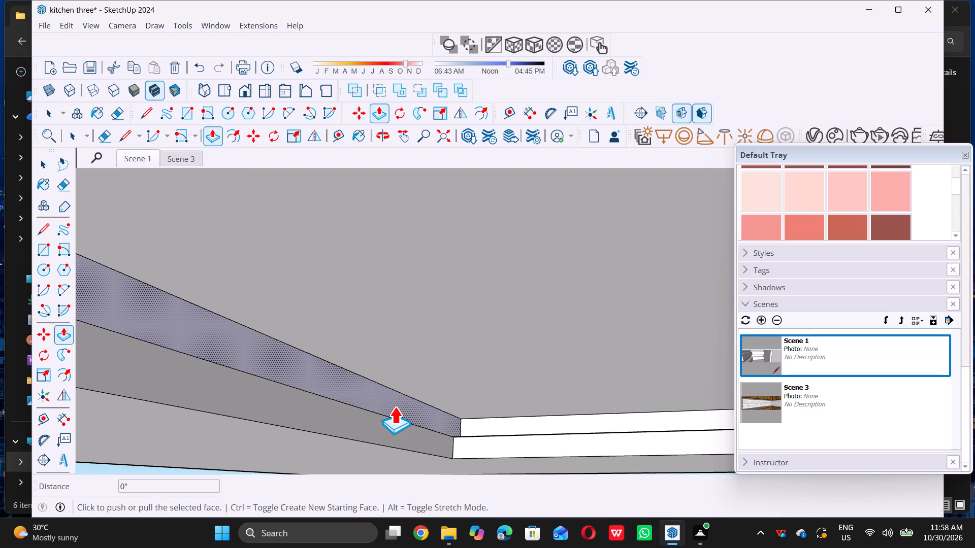
pyautogui.click(397, 402)
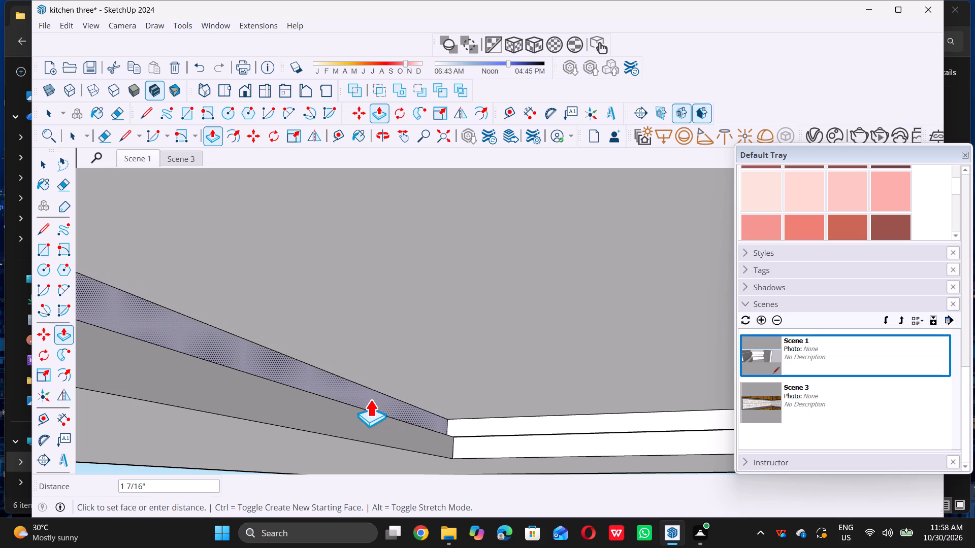
pyautogui.press('2')
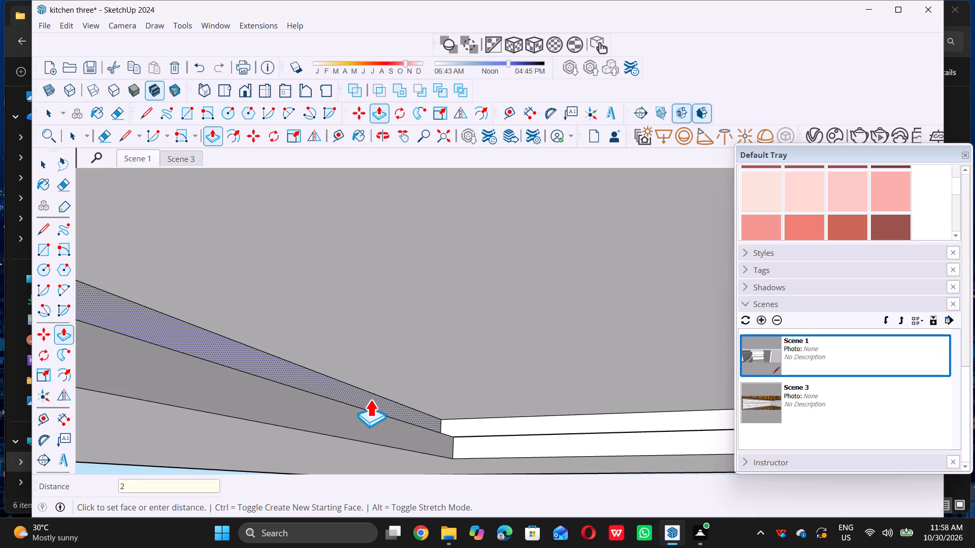
pyautogui.hotkey('shift', '"')
pyautogui.press('Return')
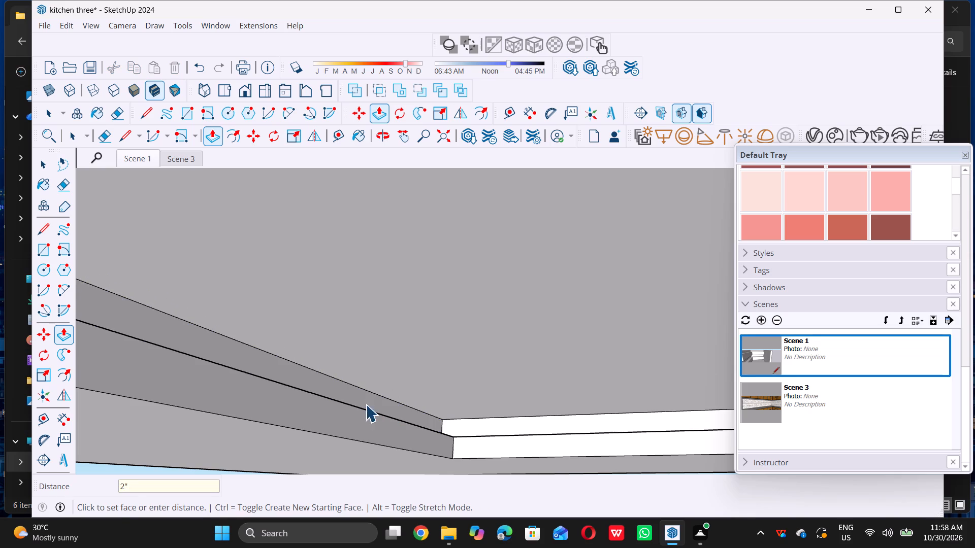
pyautogui.press('space')
# Select the set-back upper band faces of the two cove sides meeting at one recess corner.
pyautogui.scroll(-10, 356, 411)
pyautogui.moveTo(389, 376); pyautogui.dragTo(373, 400, button='middle')
pyautogui.scroll(8, 398, 402)
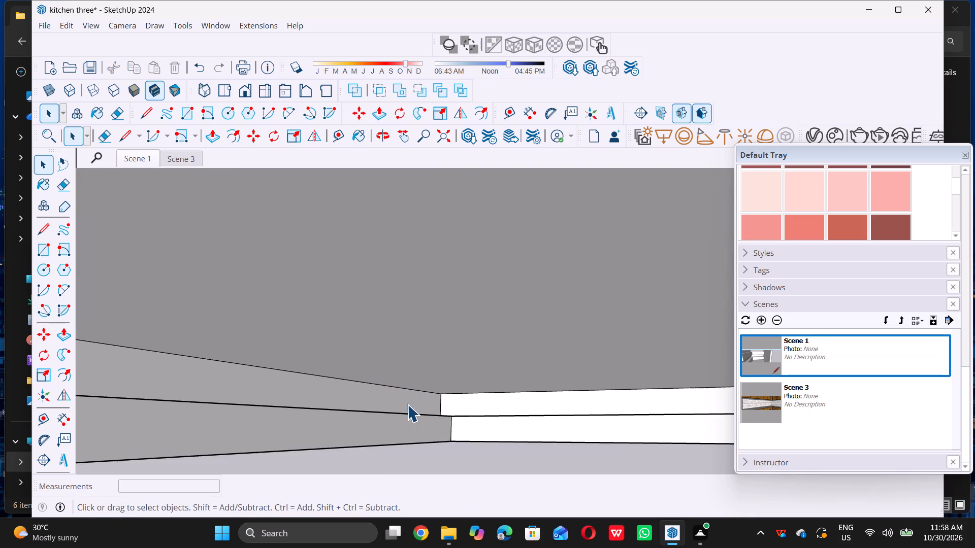
pyautogui.scroll(4, 407, 404)
pyautogui.click(407, 404)
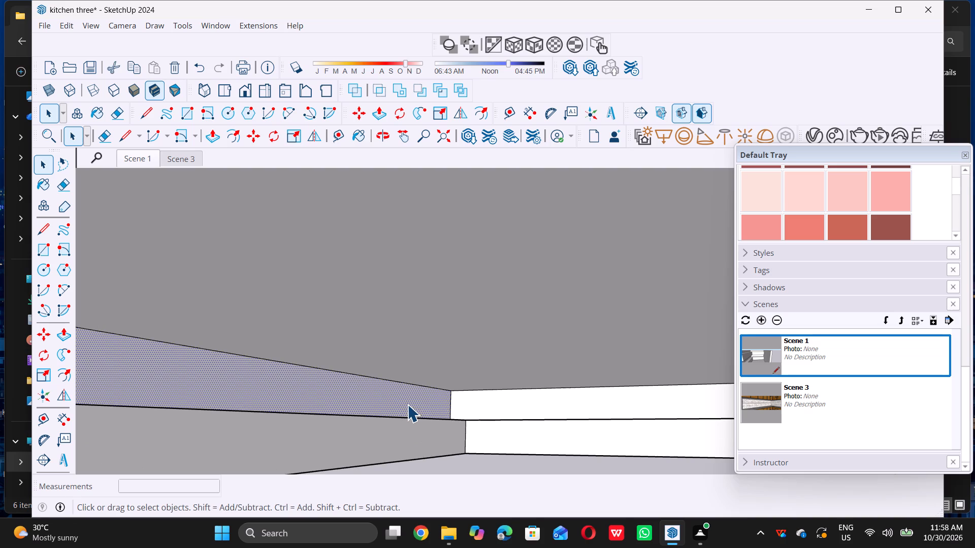
pyautogui.keyDown('ctrl'); pyautogui.click(478, 408); pyautogui.keyUp('ctrl')
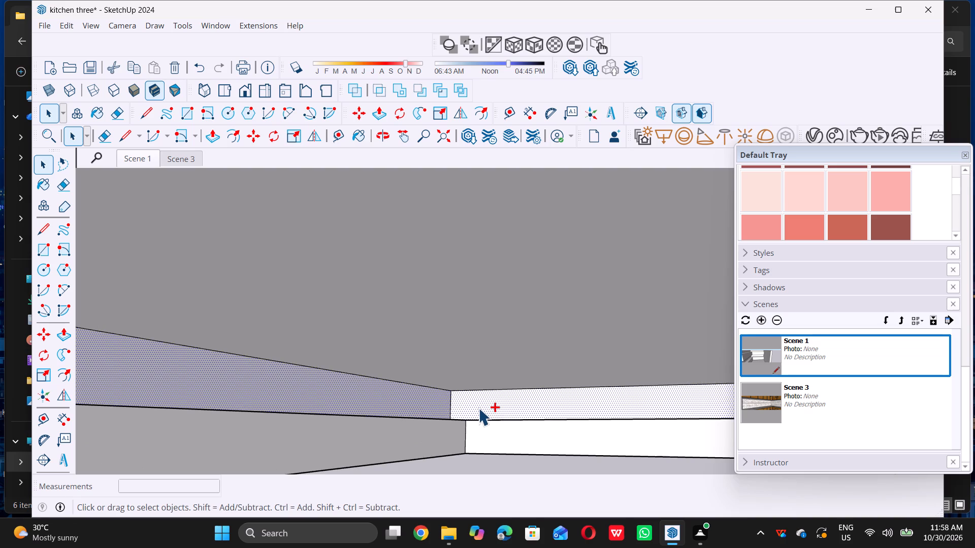
# Add the set-back upper band faces of the other two cove sides to the selection and make all four a group.
pyautogui.keyDown('ctrl'); pyautogui.scroll(-18, 478, 408); pyautogui.keyUp('ctrl')
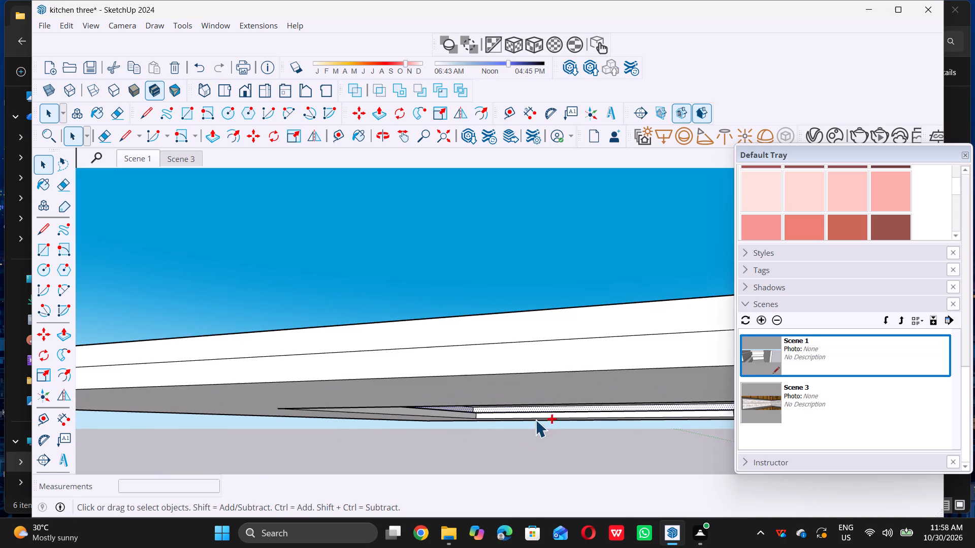
pyautogui.keyDown('ctrl'); pyautogui.moveTo(531, 418); pyautogui.dragTo(318, 401, button='middle'); pyautogui.keyUp('ctrl')
pyautogui.scroll(-5, 364, 415)
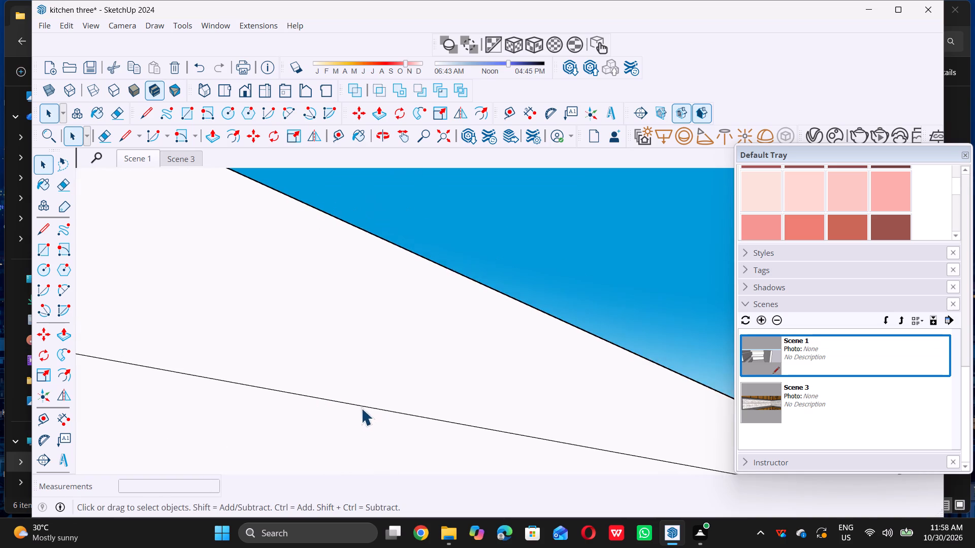
pyautogui.scroll(-20, 361, 408)
pyautogui.scroll(-6, 361, 408)
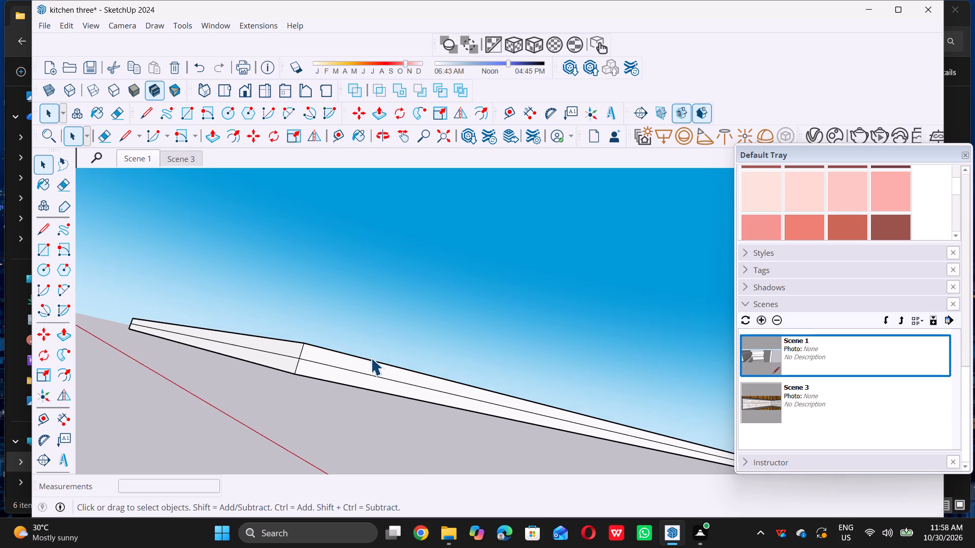
pyautogui.moveTo(335, 394); pyautogui.dragTo(172, 356, button='middle')
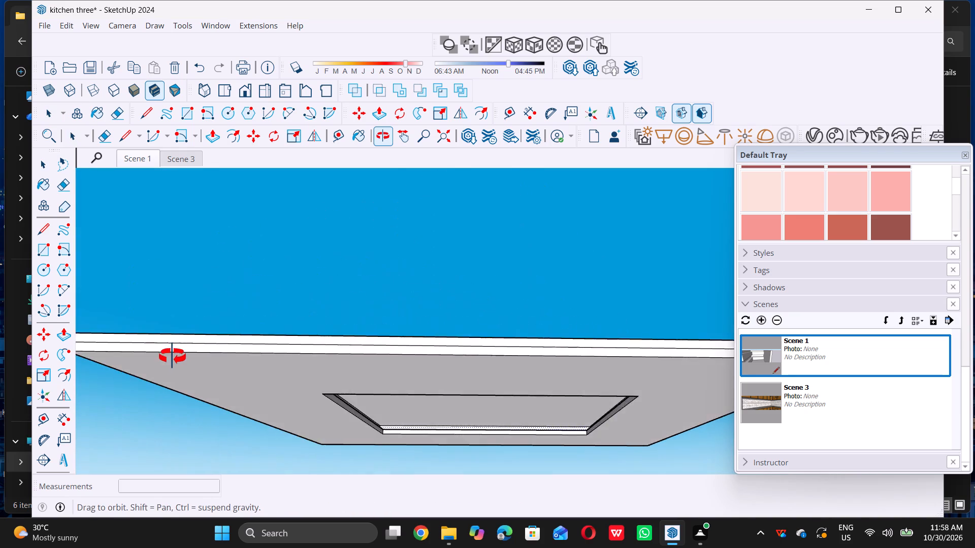
pyautogui.moveTo(172, 356); pyautogui.dragTo(0, 349, button='middle')
pyautogui.moveTo(547, 395); pyautogui.dragTo(357, 395, button='middle')
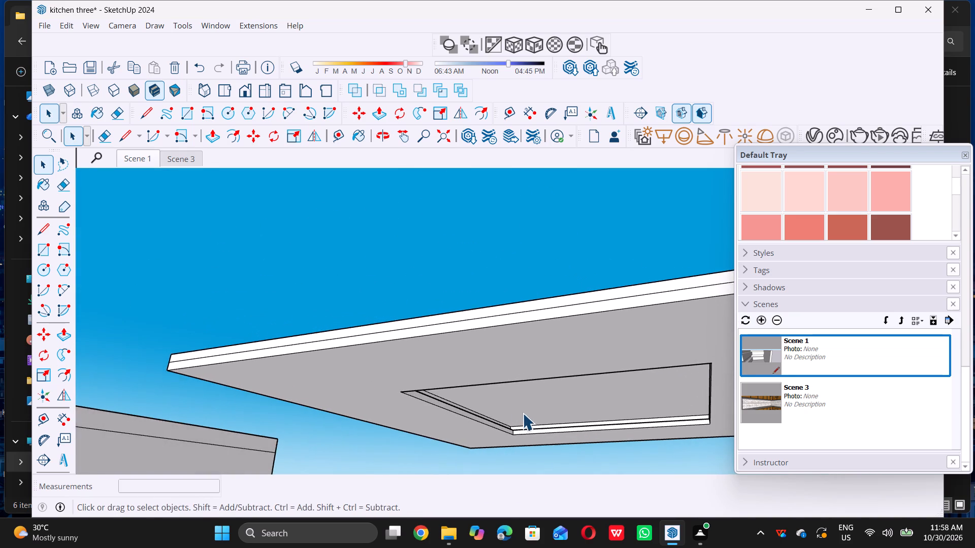
pyautogui.scroll(10, 523, 413)
pyautogui.moveTo(514, 429); pyautogui.dragTo(500, 440, button='middle')
pyautogui.middleClick(500, 440)
pyautogui.scroll(5, 502, 448)
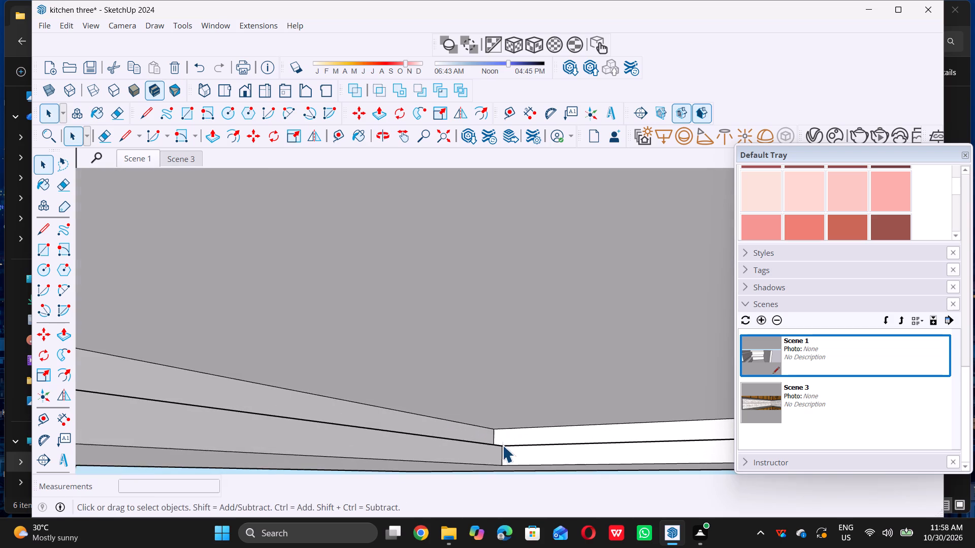
pyautogui.scroll(5, 505, 438)
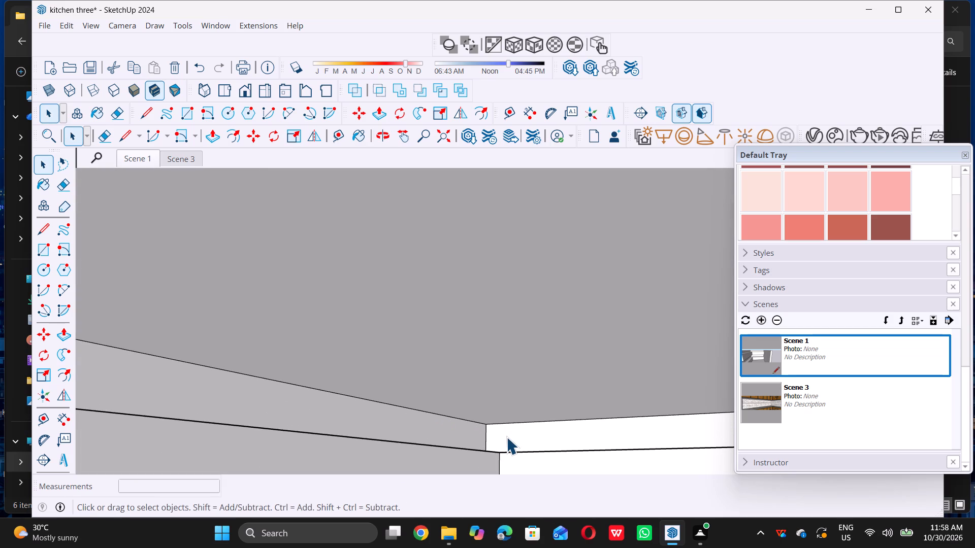
pyautogui.keyDown('ctrl'); pyautogui.click(506, 437); pyautogui.keyUp('ctrl')
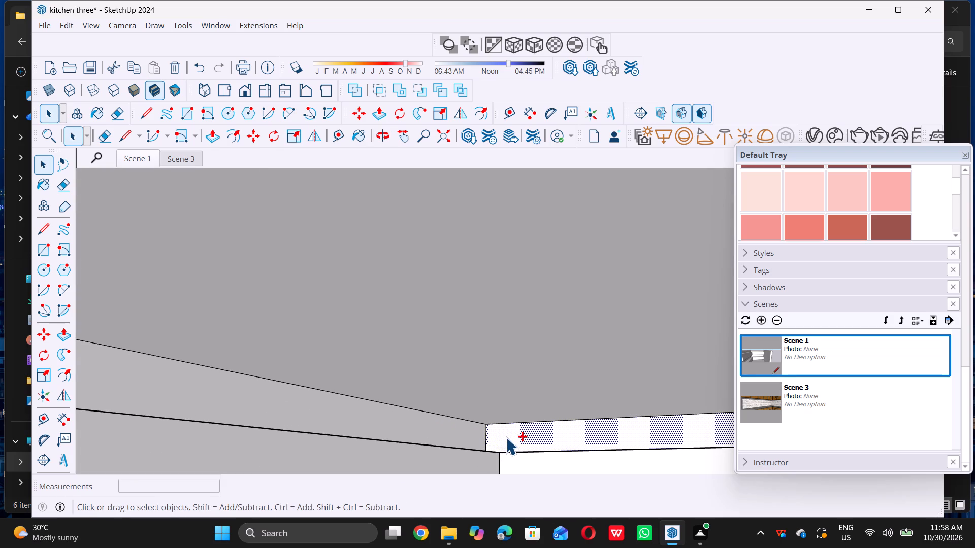
pyautogui.keyDown('ctrl'); pyautogui.click(466, 434); pyautogui.keyUp('ctrl')
pyautogui.scroll(-3, 496, 427)
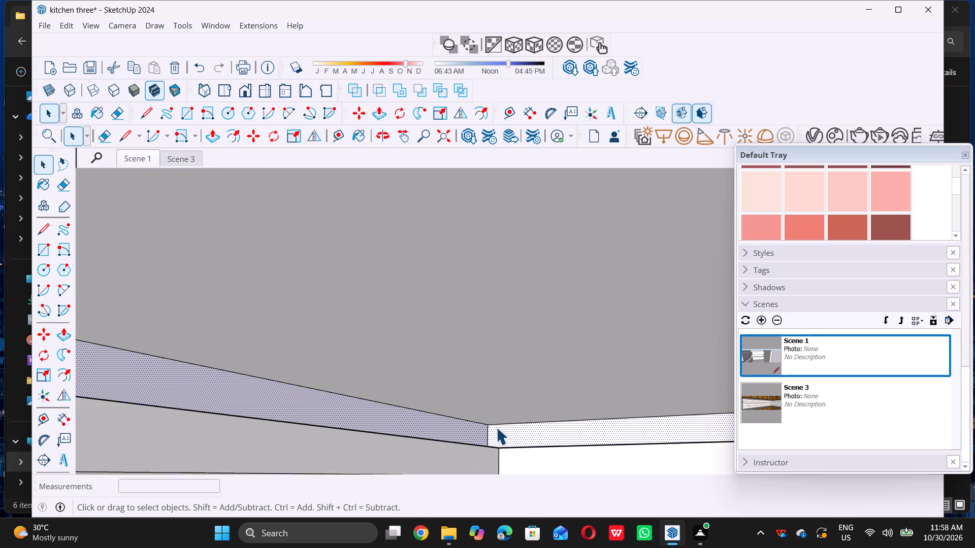
pyautogui.scroll(-17, 496, 427)
pyautogui.moveTo(544, 436); pyautogui.dragTo(463, 423, button='middle')
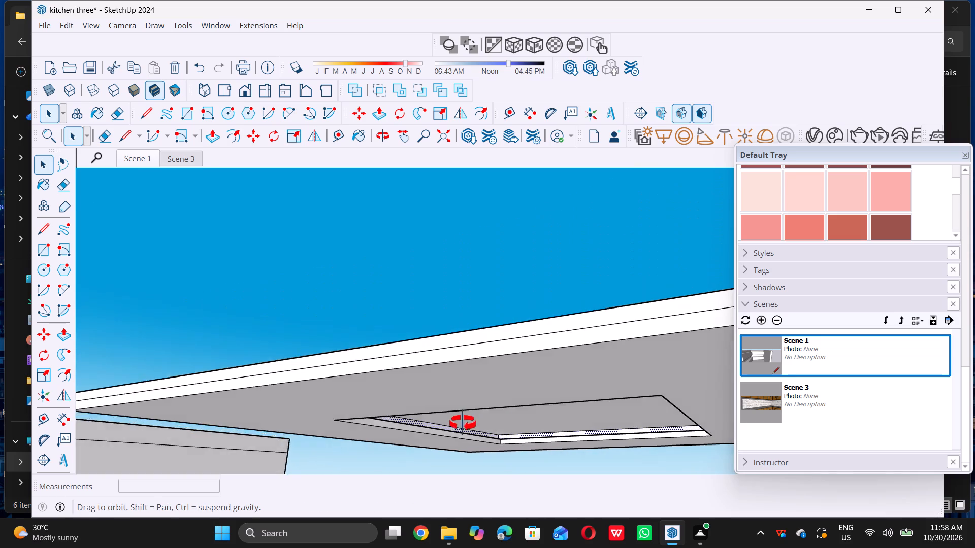
pyautogui.moveTo(463, 423); pyautogui.dragTo(274, 415, button='middle')
pyautogui.scroll(5, 326, 429)
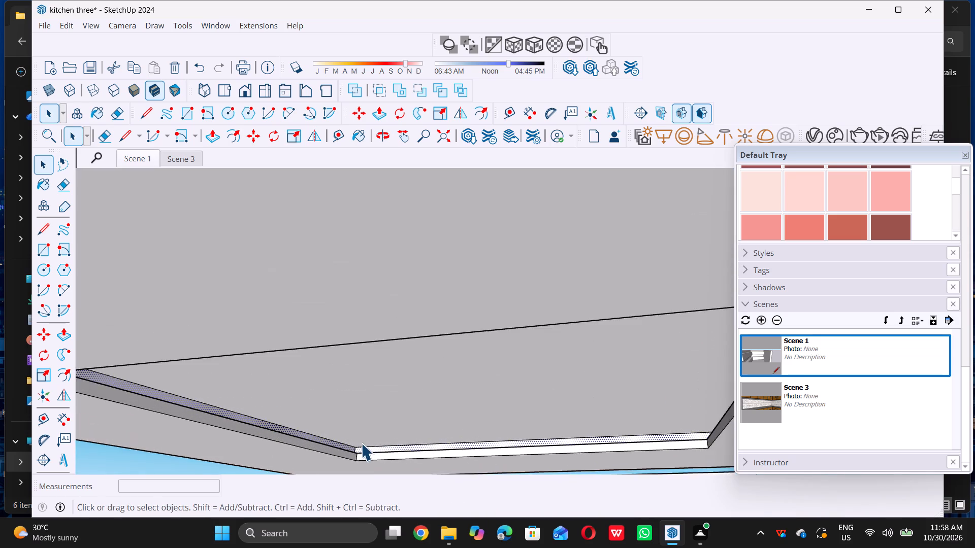
pyautogui.scroll(11, 361, 443)
pyautogui.rightClick(370, 454)
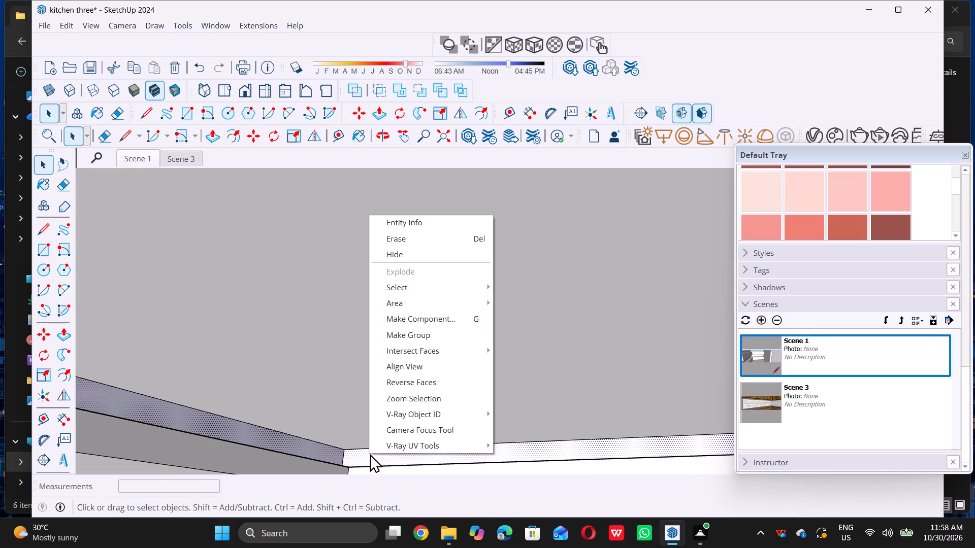
pyautogui.click(409, 335)
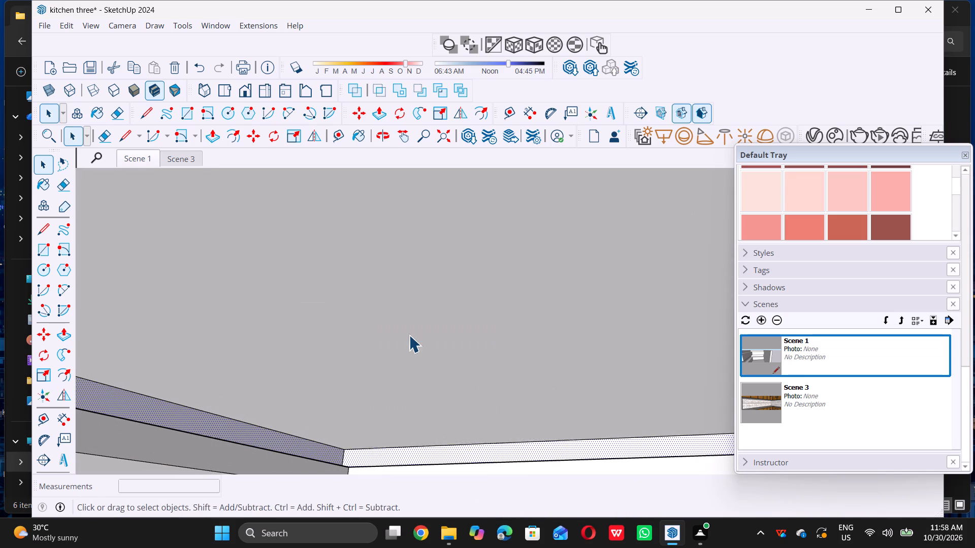
# Examine the coved ceiling panel and its position beside the kitchen room from below and outside.
pyautogui.scroll(-18, 373, 396)
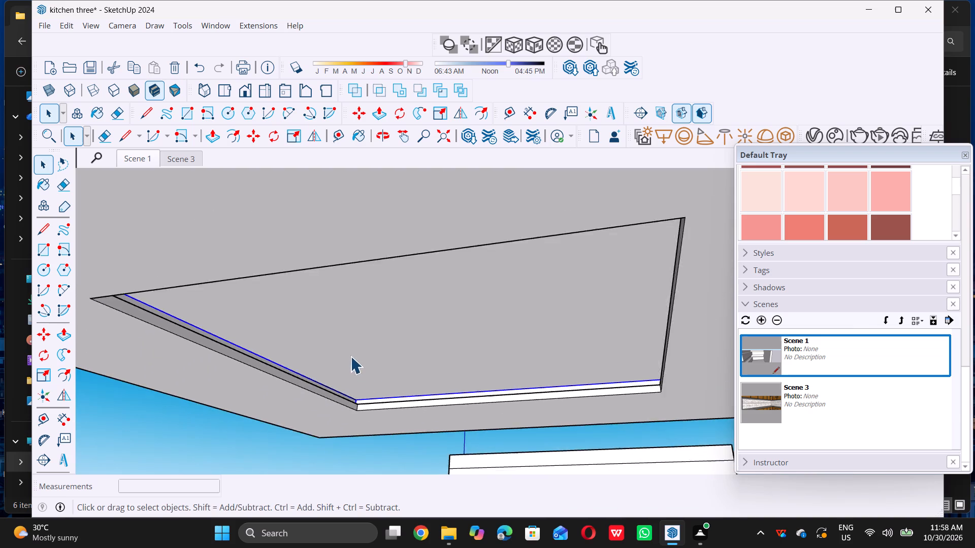
pyautogui.scroll(-20, 350, 356)
pyautogui.moveTo(314, 372); pyautogui.dragTo(322, 373, button='middle')
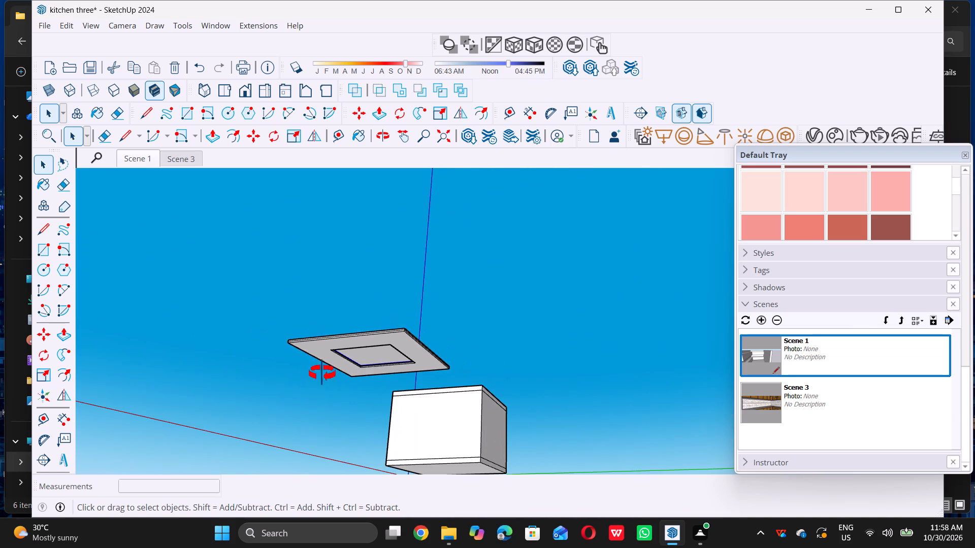
pyautogui.moveTo(322, 373); pyautogui.dragTo(538, 409, button='middle')
pyautogui.scroll(-14, 415, 388)
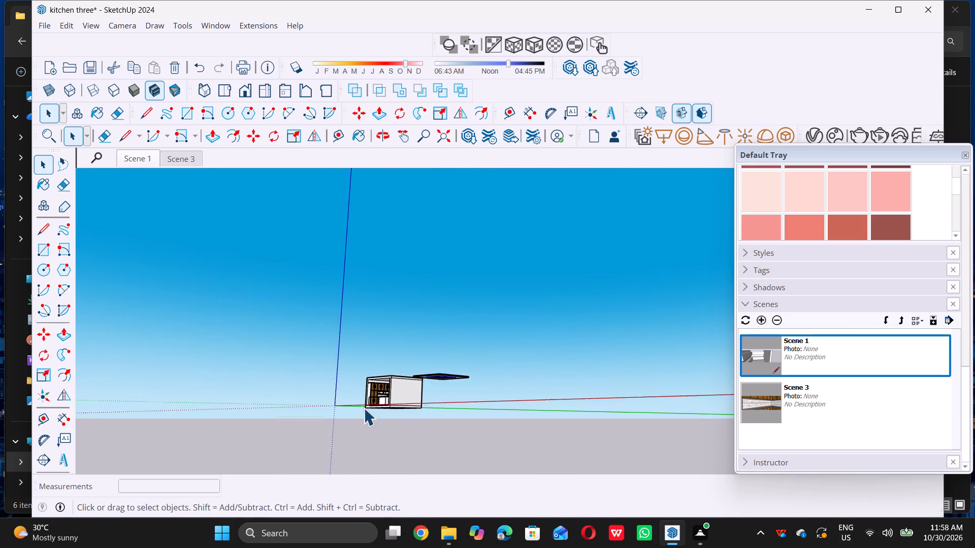
pyautogui.moveTo(371, 414); pyautogui.dragTo(556, 412, button='middle')
pyautogui.scroll(7, 518, 391)
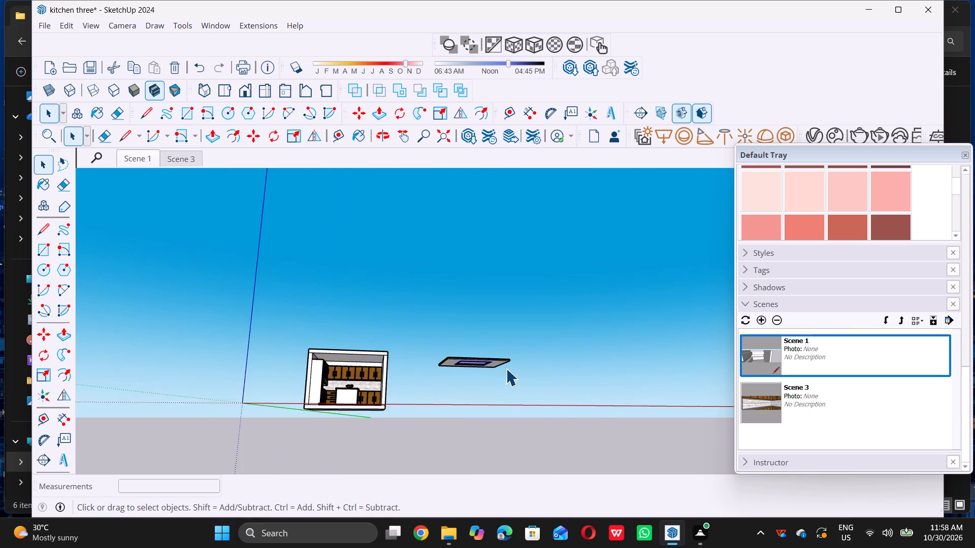
pyautogui.scroll(3, 506, 368)
pyautogui.moveTo(506, 366); pyautogui.dragTo(461, 347, button='middle')
pyautogui.scroll(5, 494, 381)
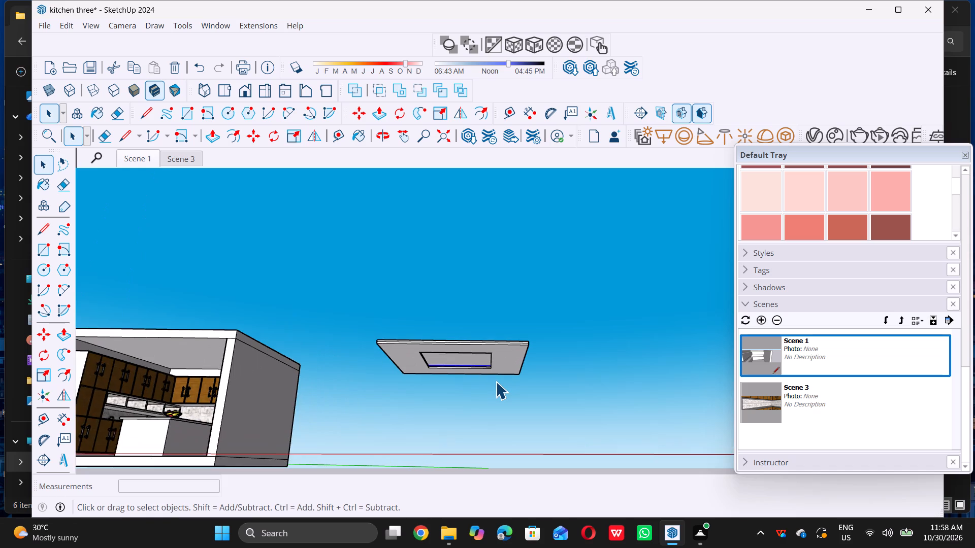
# Open the Chaos Cosmos material library from the V-Ray Asset Editor.
pyautogui.scroll(3, 496, 382)
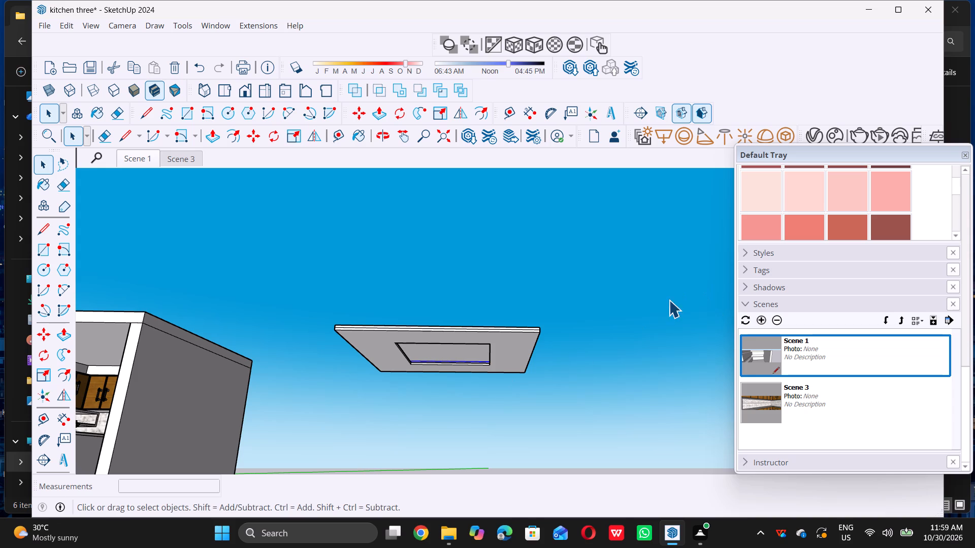
pyautogui.scroll(4, 660, 259)
pyautogui.scroll(-4, 686, 226)
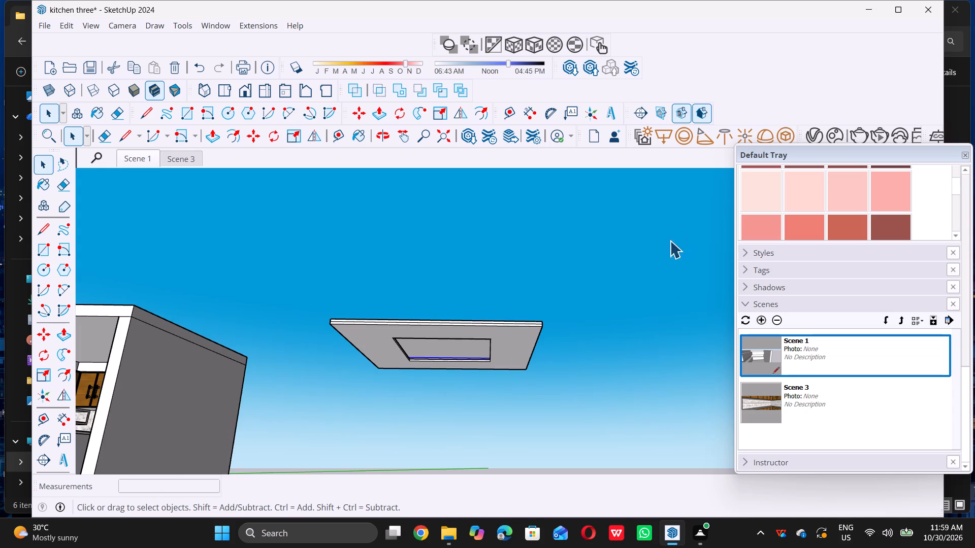
pyautogui.moveTo(568, 356); pyautogui.dragTo(559, 335, button='middle')
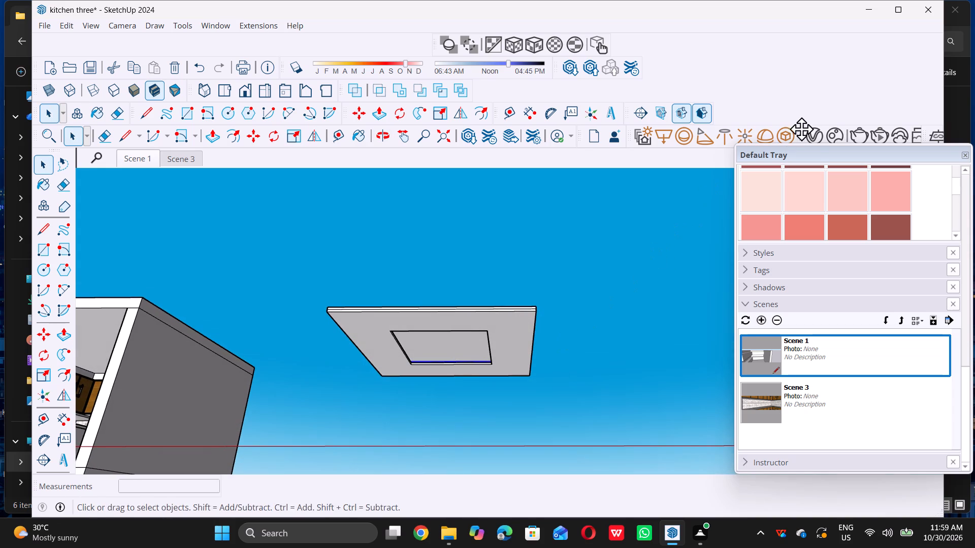
pyautogui.tripleClick(817, 136)
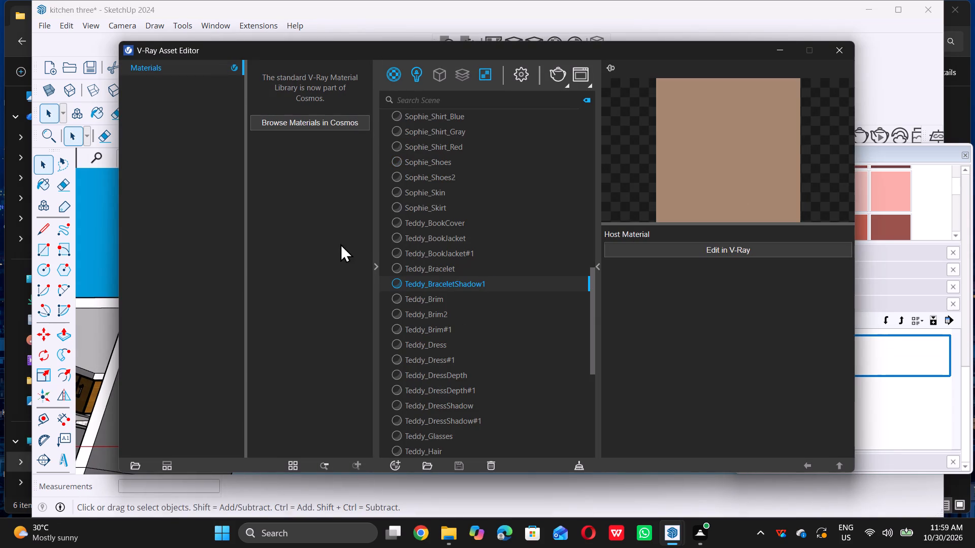
pyautogui.doubleClick(301, 125)
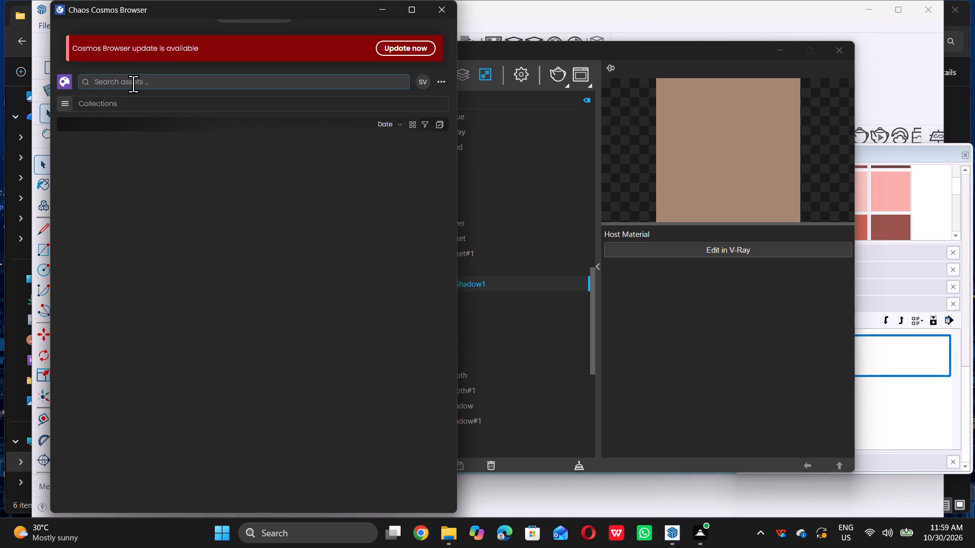
# Search the V-Ray Material Library collection in Cosmos for "sphere light".
pyautogui.tripleClick(135, 83)
pyautogui.doubleClick(135, 83)
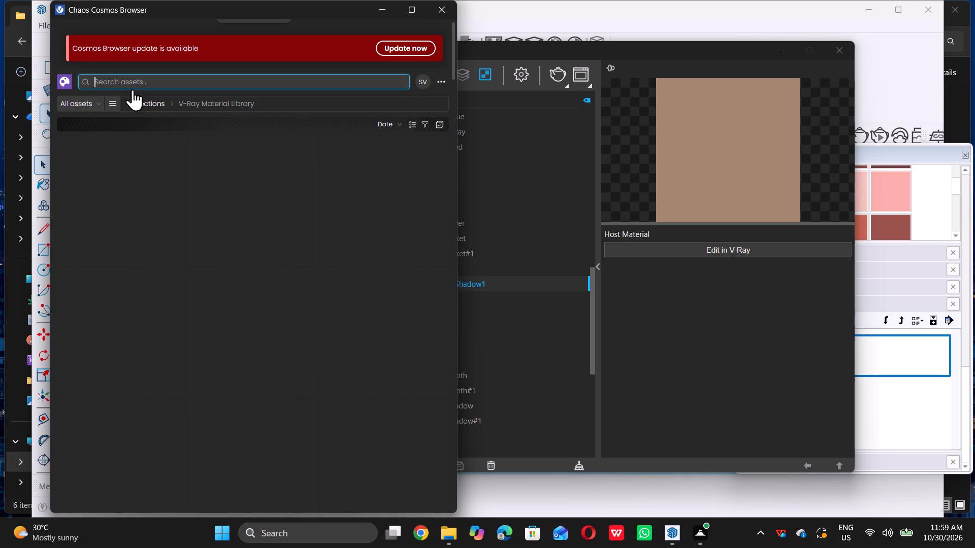
pyautogui.press('s')
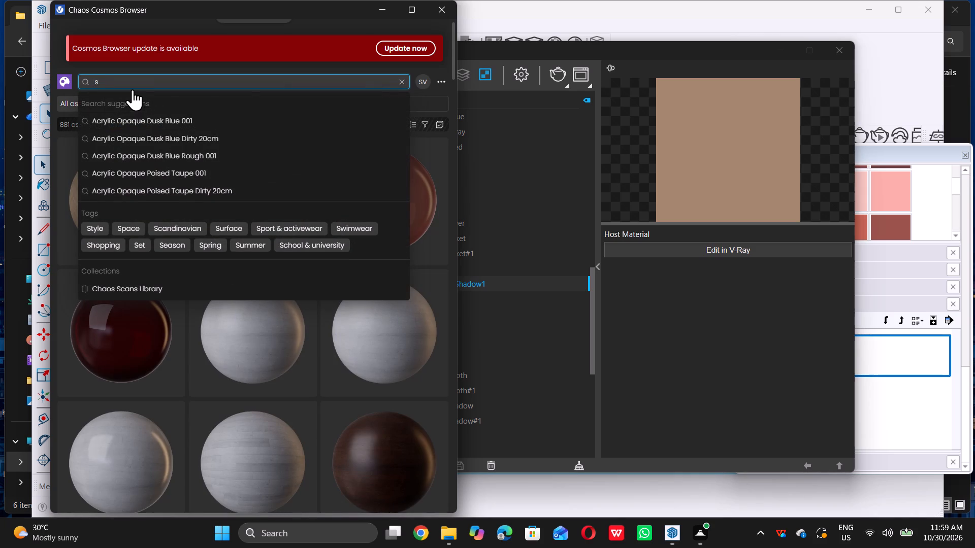
pyautogui.press('h')
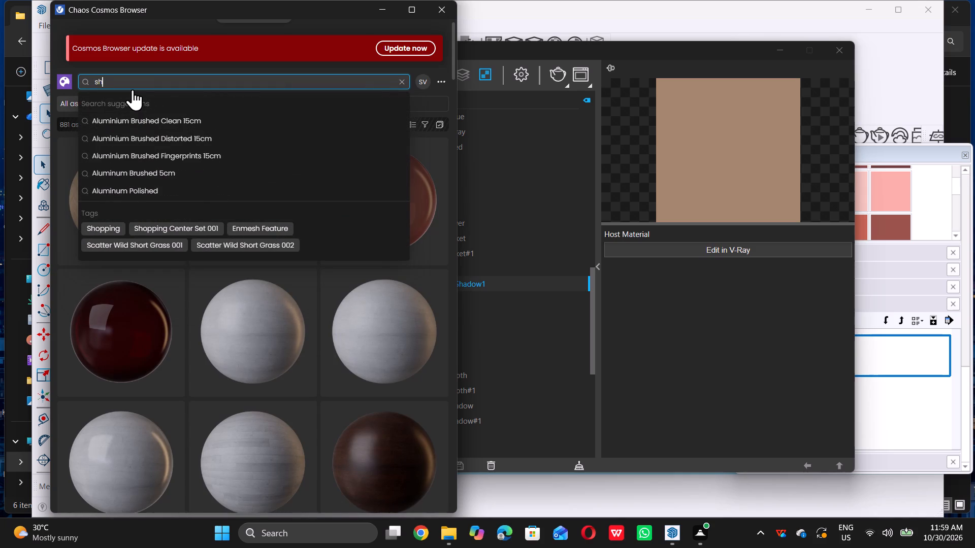
pyautogui.press('BackSpace')
pyautogui.write('phere')
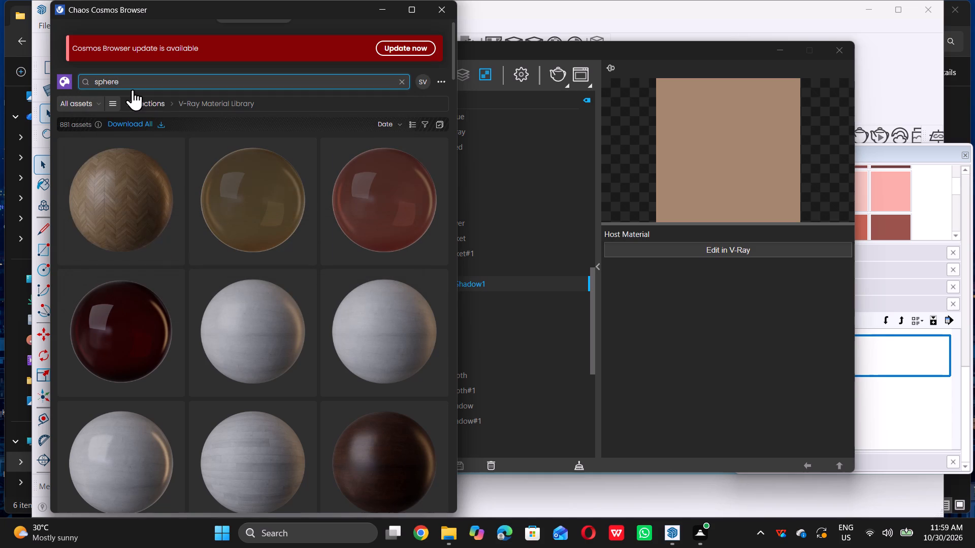
pyautogui.press('space')
pyautogui.write('li')
pyautogui.write('ghr')
pyautogui.press('BackSpace')
pyautogui.press('t')
pyautogui.press('Return')
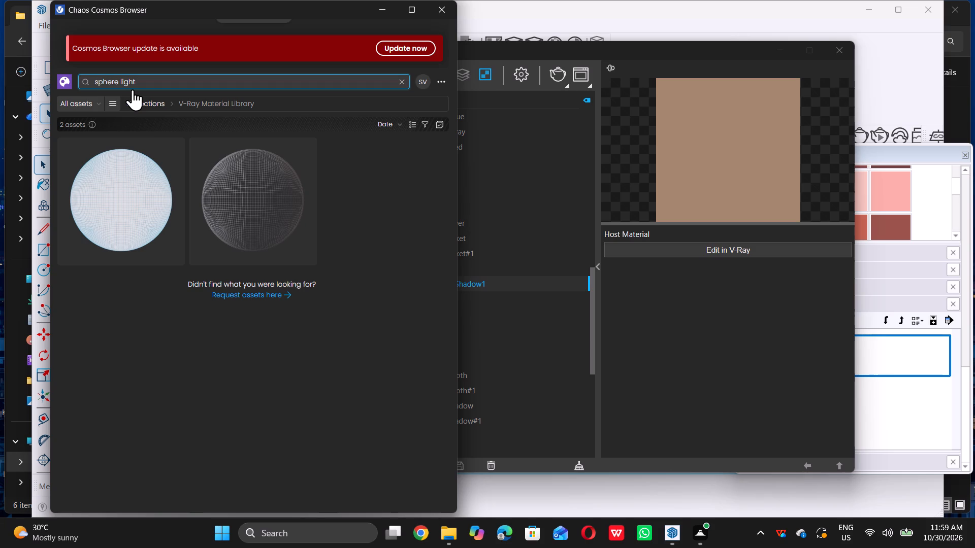
# Replace the search with the recent term "lights" and look through the material library results for a light fixture.
pyautogui.press('BackSpace')
pyautogui.press('BackSpace')
pyautogui.press('BackSpace')
pyautogui.press('BackSpace')
pyautogui.press('BackSpace')
pyautogui.press('BackSpace')
pyautogui.press('BackSpace')
pyautogui.press('BackSpace')
pyautogui.press('BackSpace')
pyautogui.press('BackSpace')
pyautogui.press('BackSpace')
pyautogui.press('BackSpace')
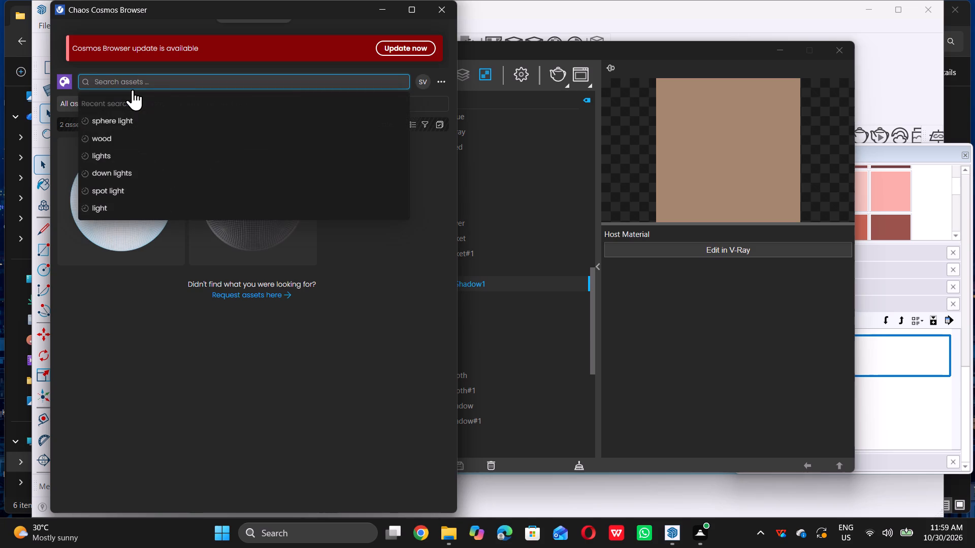
pyautogui.tripleClick(116, 158)
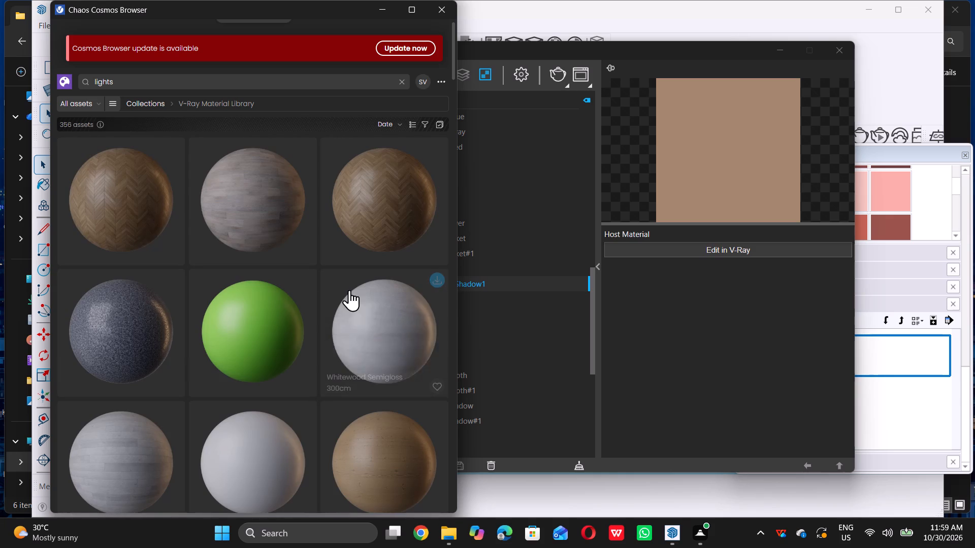
pyautogui.scroll(-12, 238, 281)
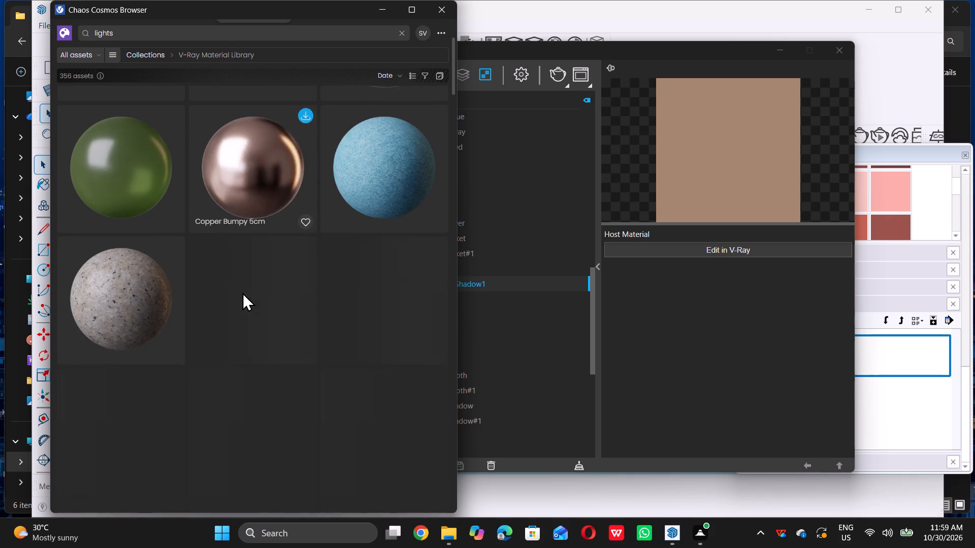
pyautogui.scroll(6, 242, 292)
pyautogui.scroll(-7, 242, 293)
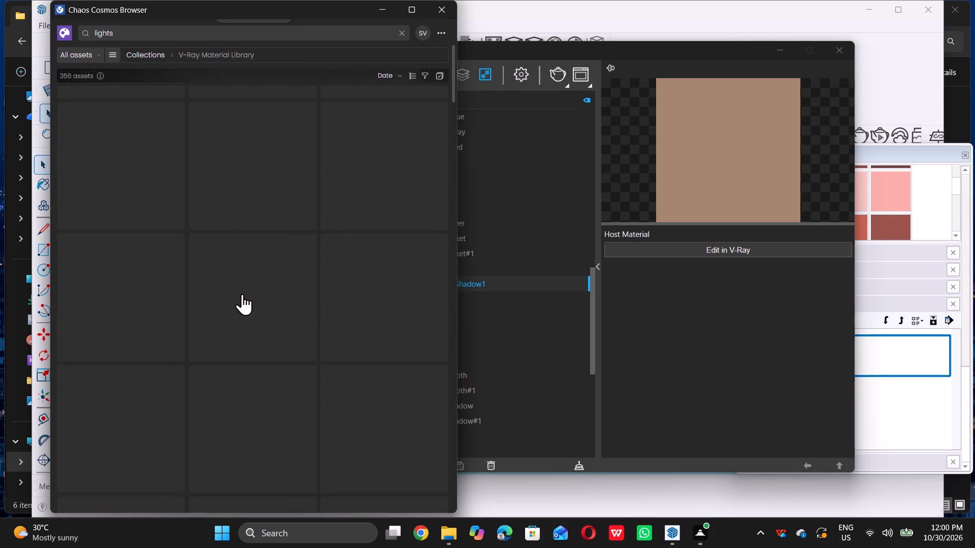
pyautogui.scroll(-14, 242, 294)
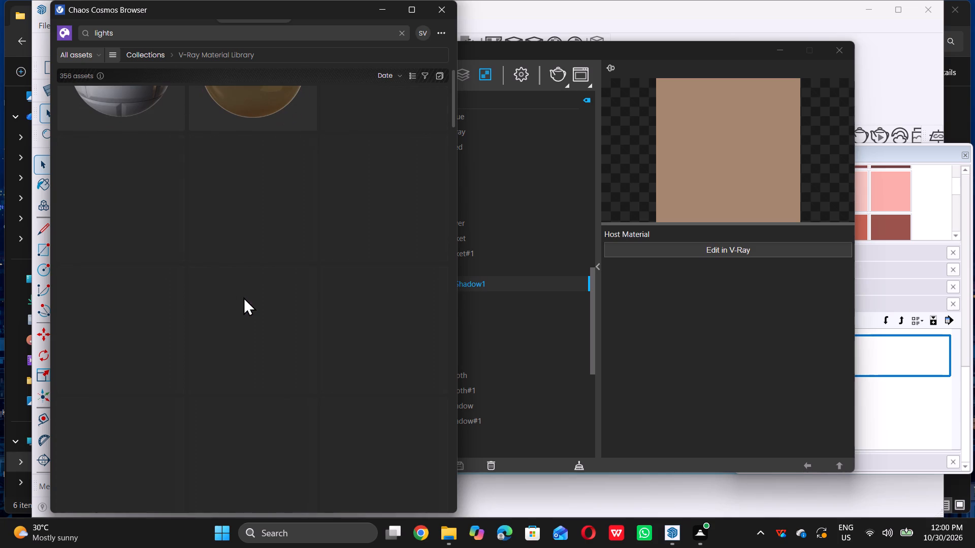
pyautogui.scroll(-6, 246, 297)
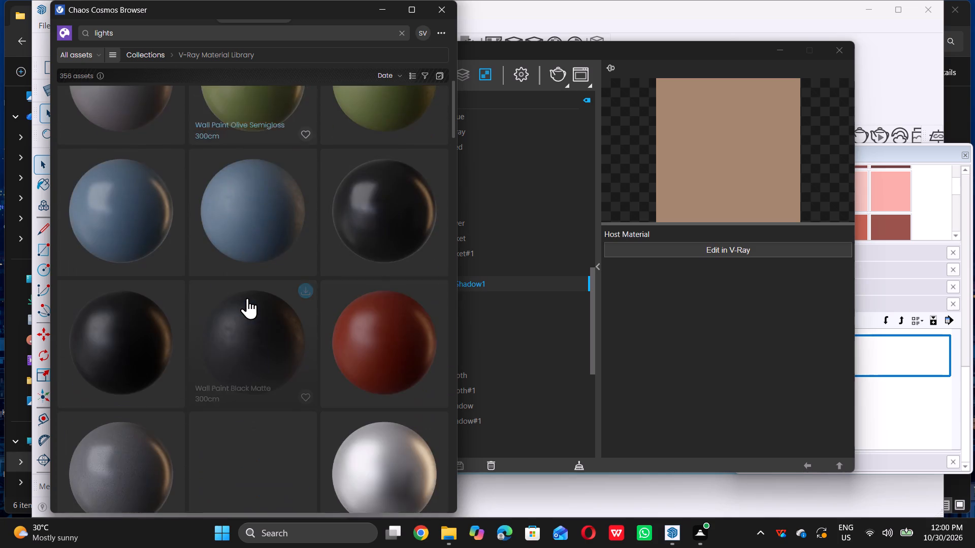
pyautogui.scroll(-18, 247, 298)
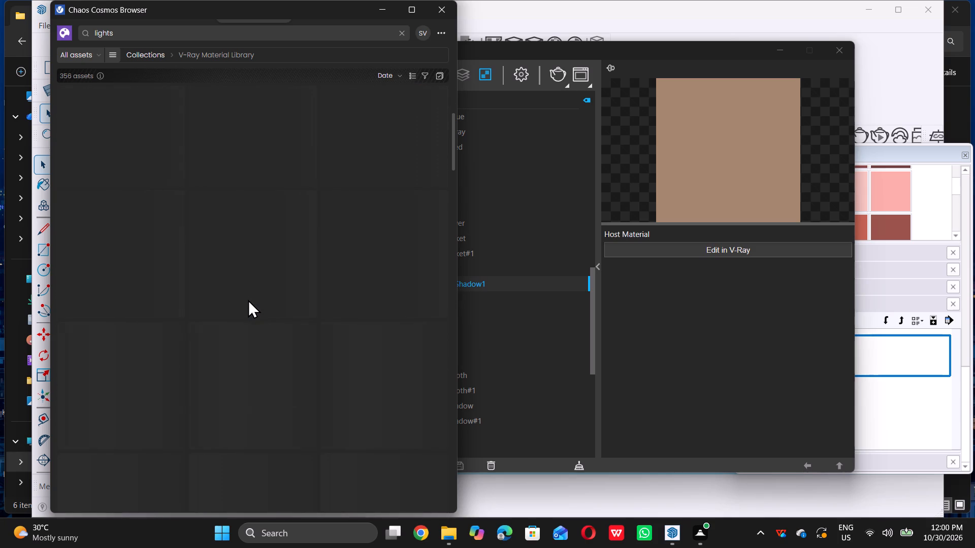
pyautogui.scroll(19, 248, 299)
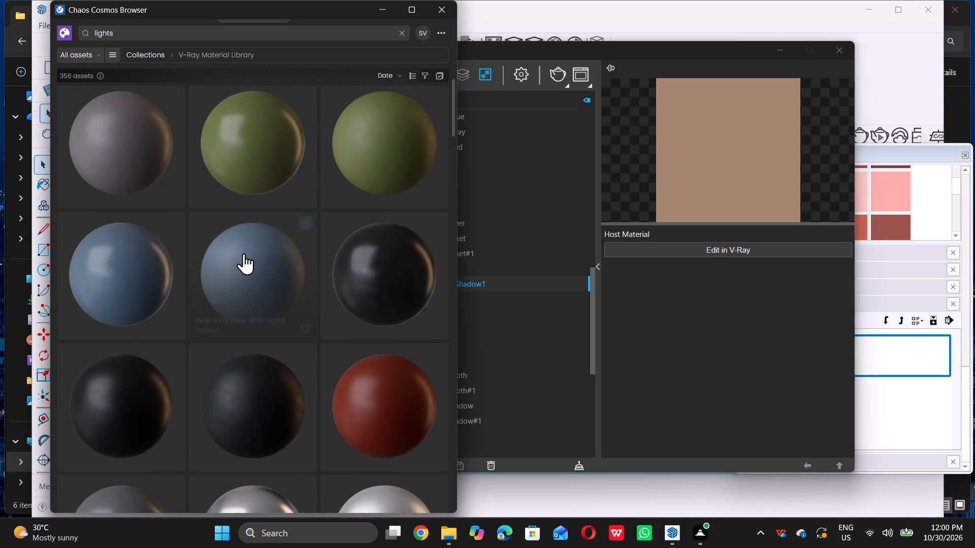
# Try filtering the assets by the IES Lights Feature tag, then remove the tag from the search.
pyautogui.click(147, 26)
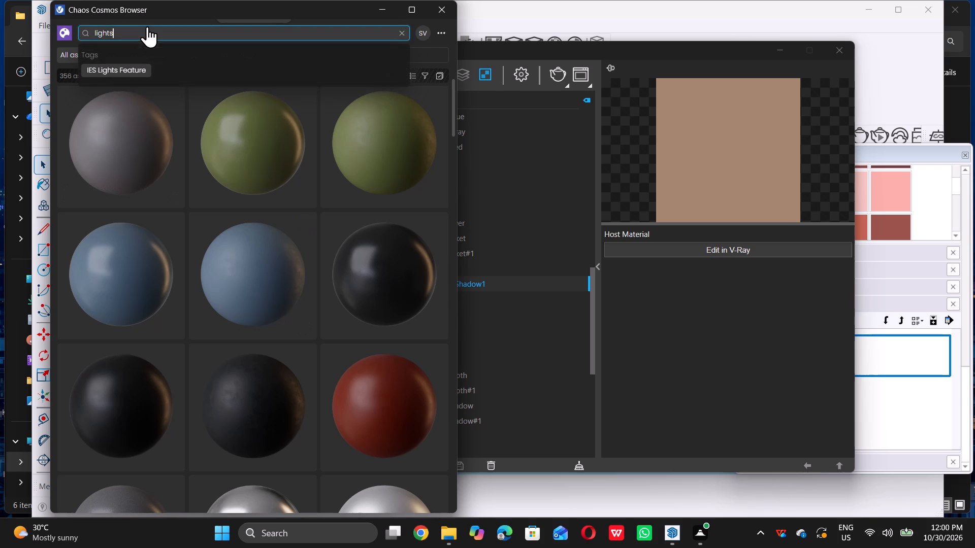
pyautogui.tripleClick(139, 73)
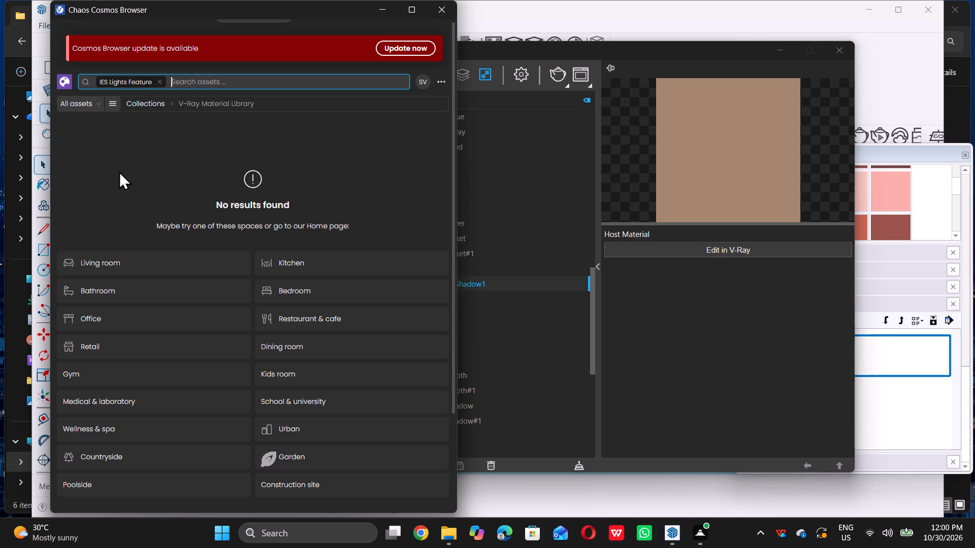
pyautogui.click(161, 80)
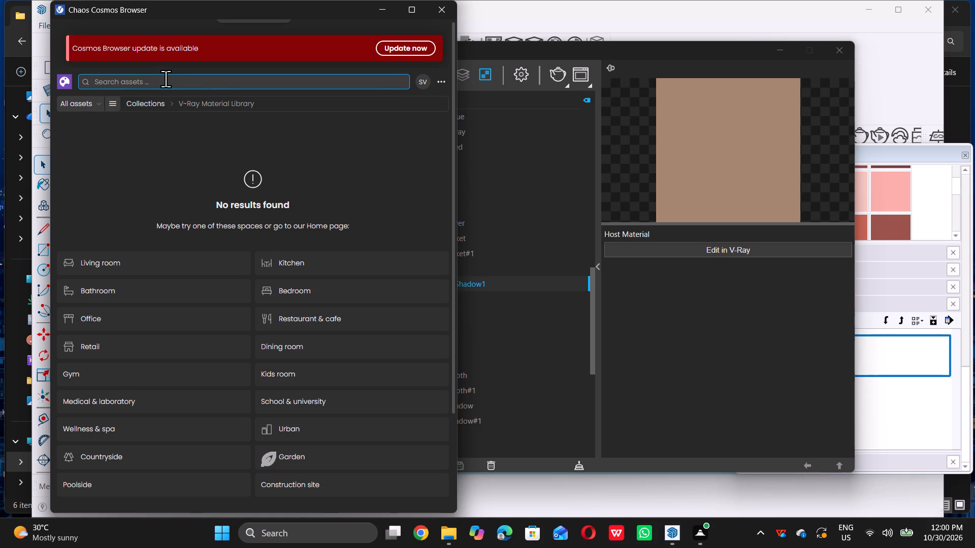
# Search the Cosmos assets for "lights", import the Tlon Light 650 Ceiling 152 007, and return to the SketchUp model.
pyautogui.click(164, 82)
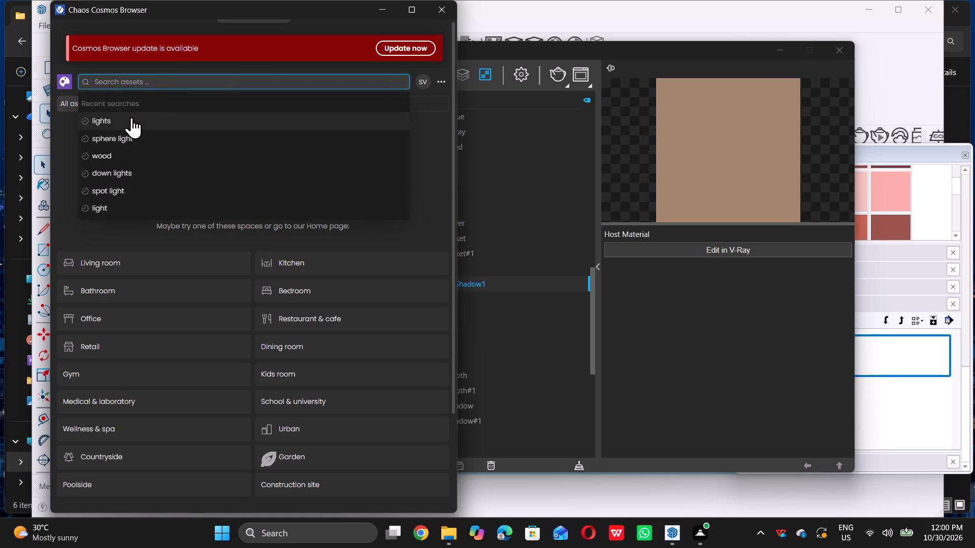
pyautogui.doubleClick(132, 117)
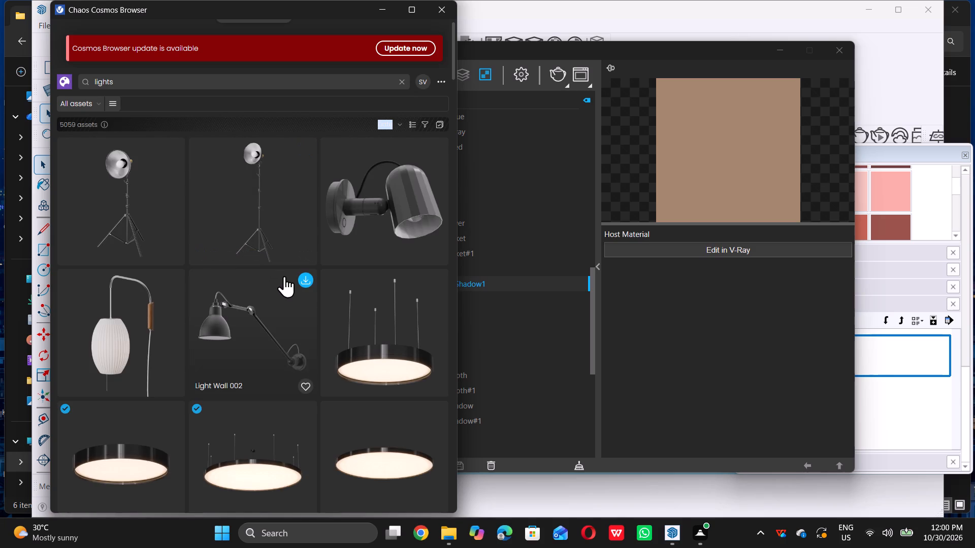
pyautogui.scroll(-3, 284, 277)
pyautogui.scroll(2, 283, 278)
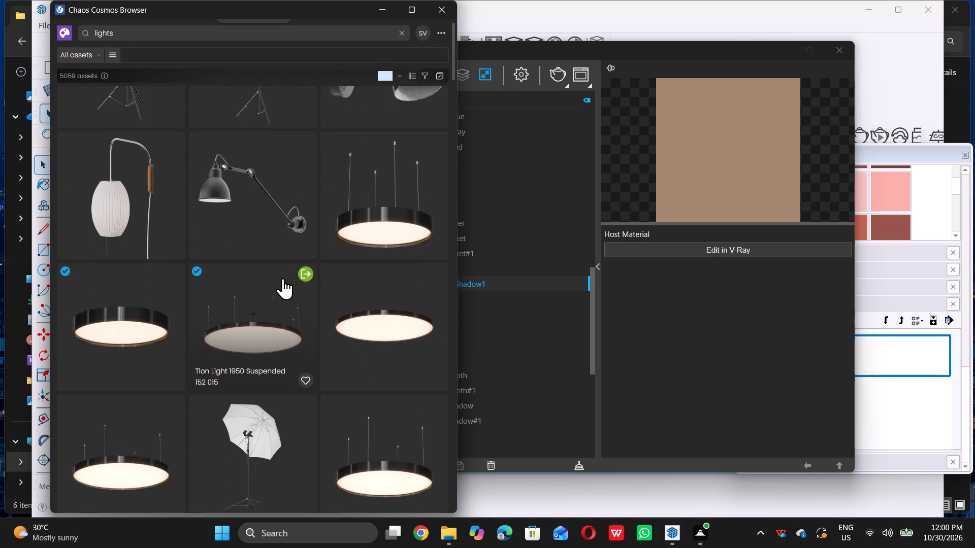
pyautogui.scroll(-3, 281, 279)
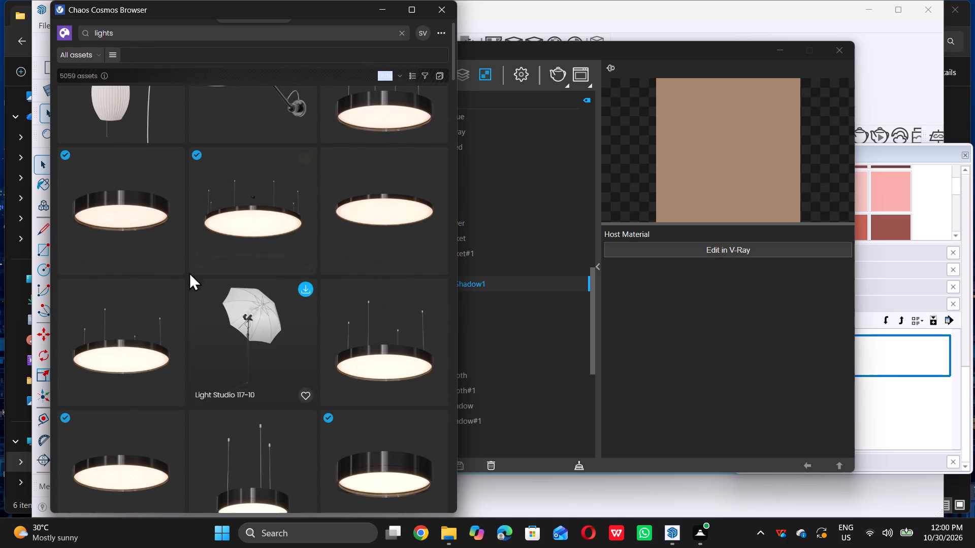
pyautogui.tripleClick(175, 156)
pyautogui.doubleClick(175, 156)
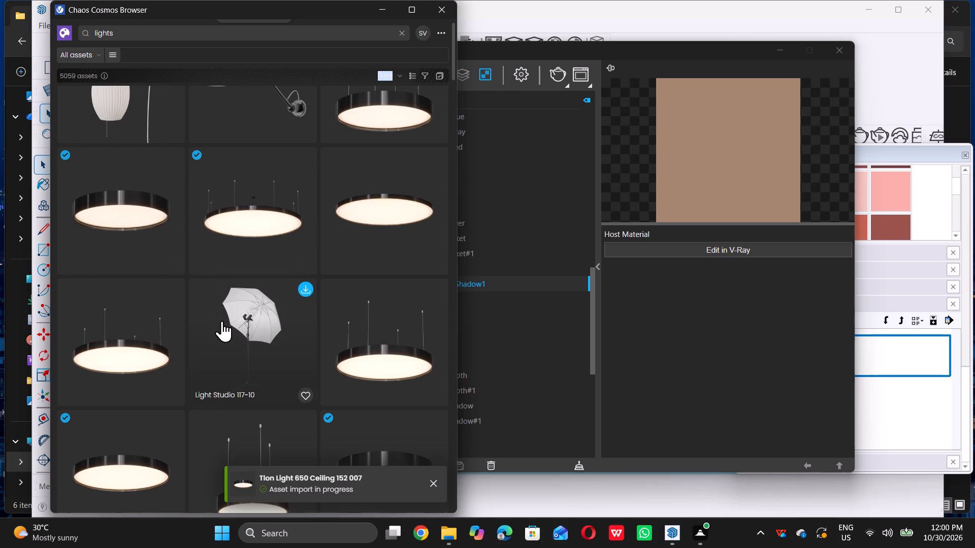
pyautogui.scroll(-7, 222, 321)
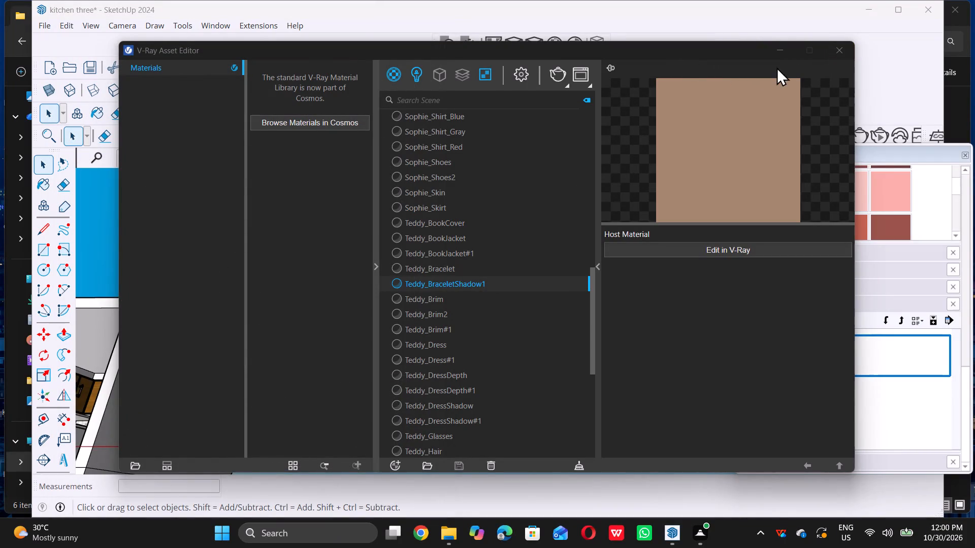
pyautogui.doubleClick(779, 46)
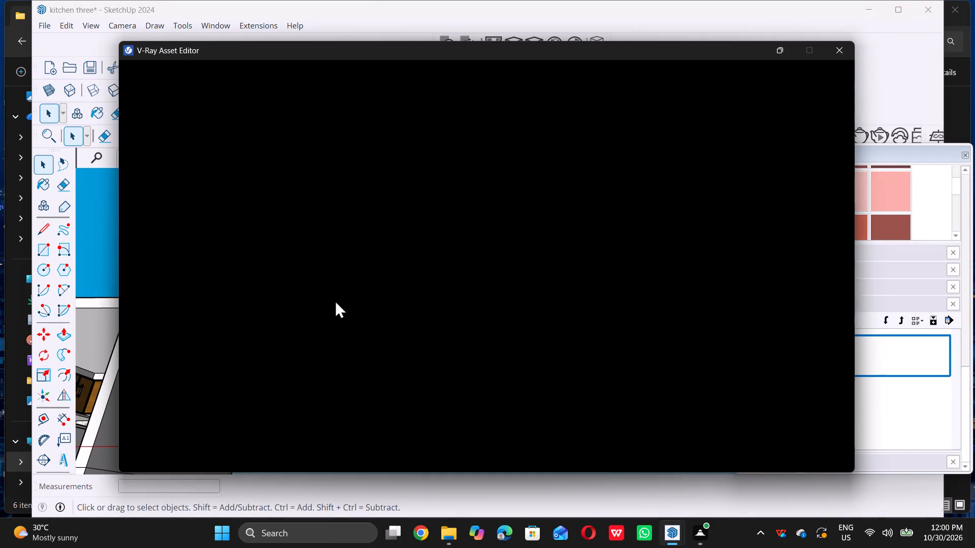
# Place the imported Tlon ceiling light in the open space beside the dropped ceiling panel.
pyautogui.scroll(-9, 328, 352)
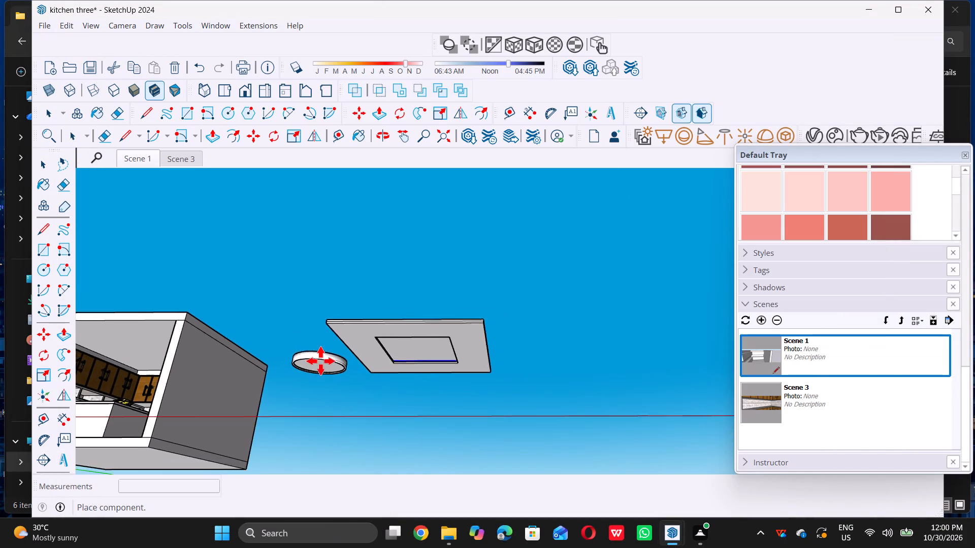
pyautogui.scroll(-4, 320, 361)
pyautogui.moveTo(347, 385); pyautogui.dragTo(358, 348, button='middle')
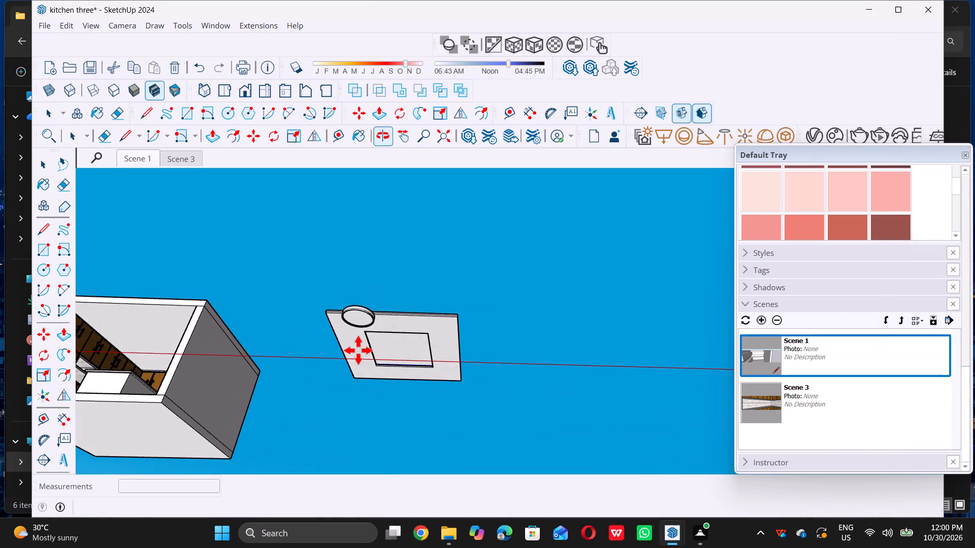
pyautogui.scroll(9, 378, 370)
pyautogui.scroll(-4, 364, 373)
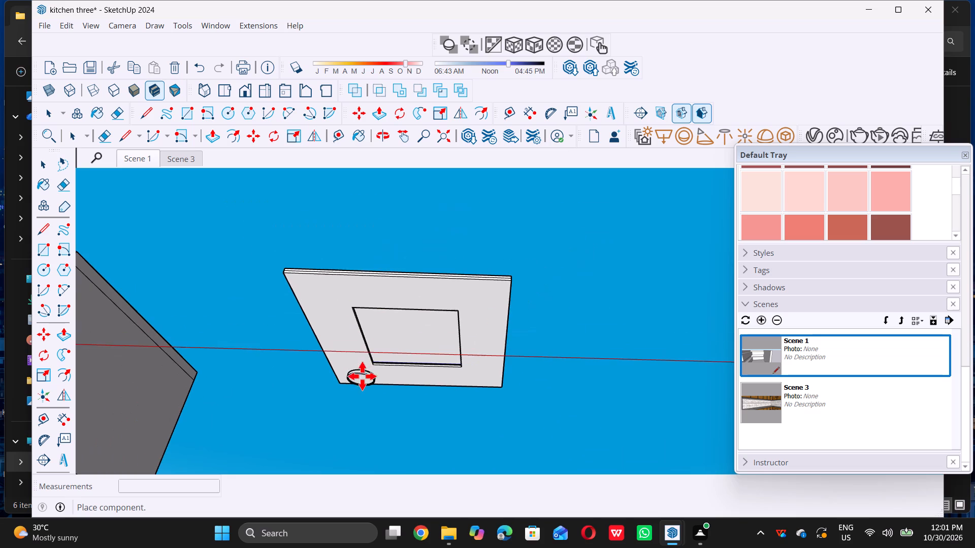
pyautogui.tripleClick(587, 316)
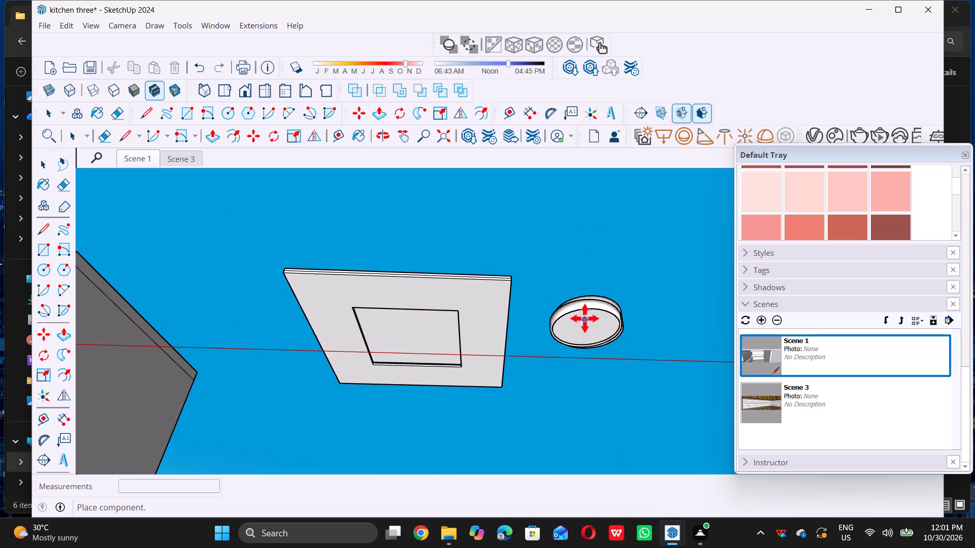
pyautogui.press('space')
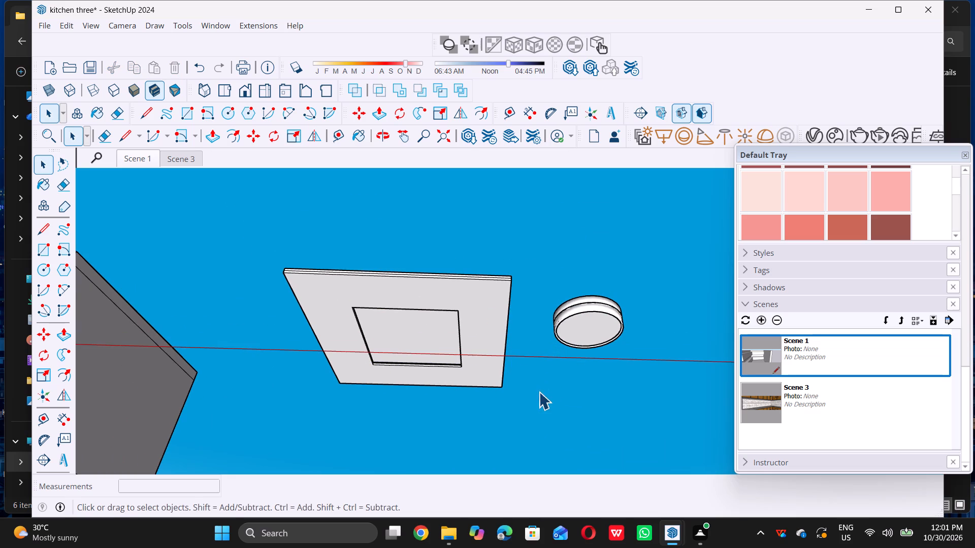
# Add a guide line on the ceiling panel's underside, parallel to its far edge and about 2' in from it.
pyautogui.moveTo(598, 304); pyautogui.dragTo(613, 322, button='middle')
pyautogui.scroll(3, 392, 273)
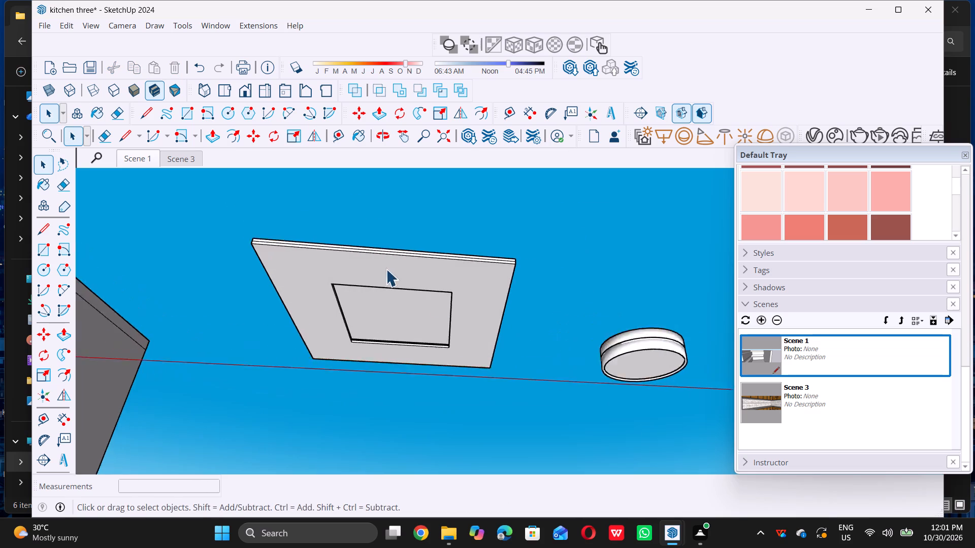
pyautogui.scroll(2, 386, 269)
pyautogui.middleClick(258, 278)
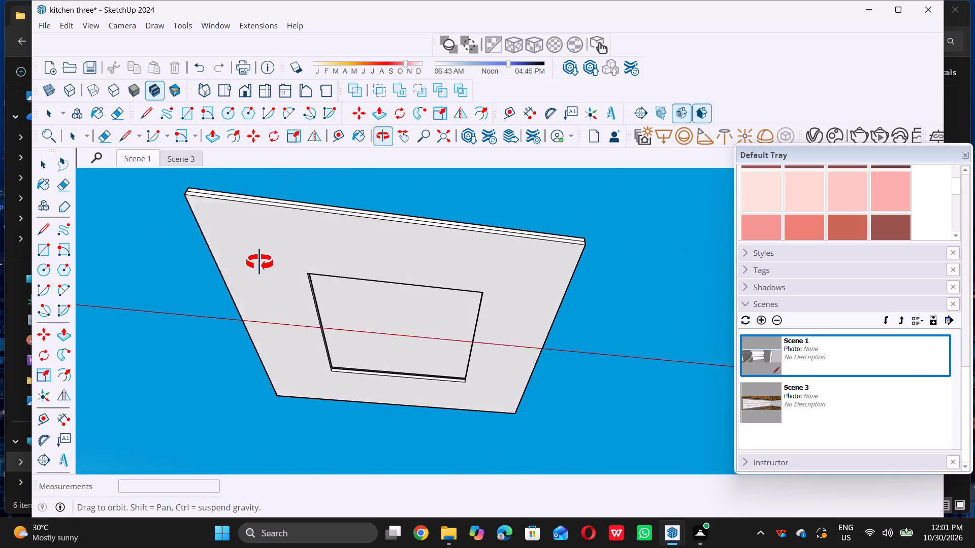
pyautogui.scroll(-5, 265, 304)
pyautogui.moveTo(301, 310); pyautogui.dragTo(301, 256, button='middle')
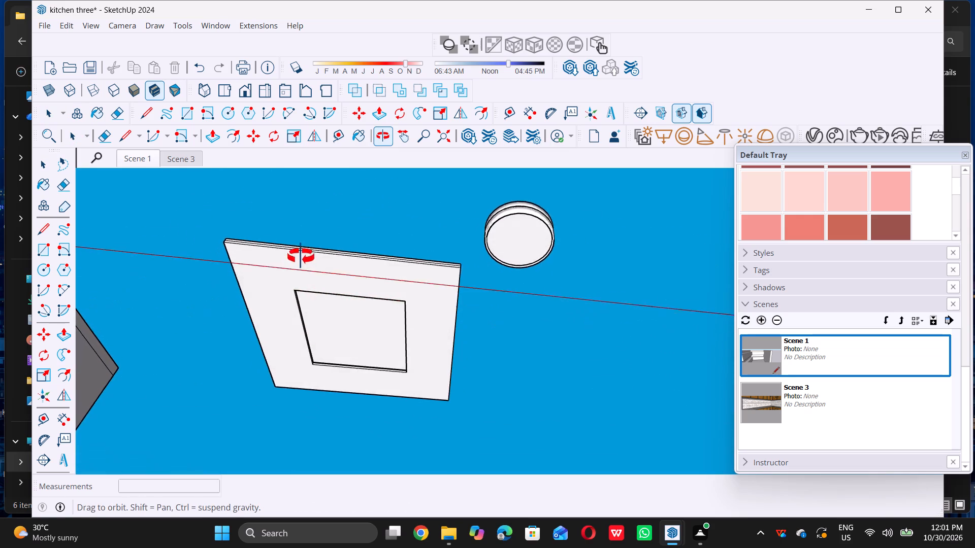
pyautogui.moveTo(301, 256); pyautogui.dragTo(301, 234, button='middle')
pyautogui.scroll(-3, 269, 337)
pyautogui.moveTo(264, 356); pyautogui.dragTo(261, 365, button='middle')
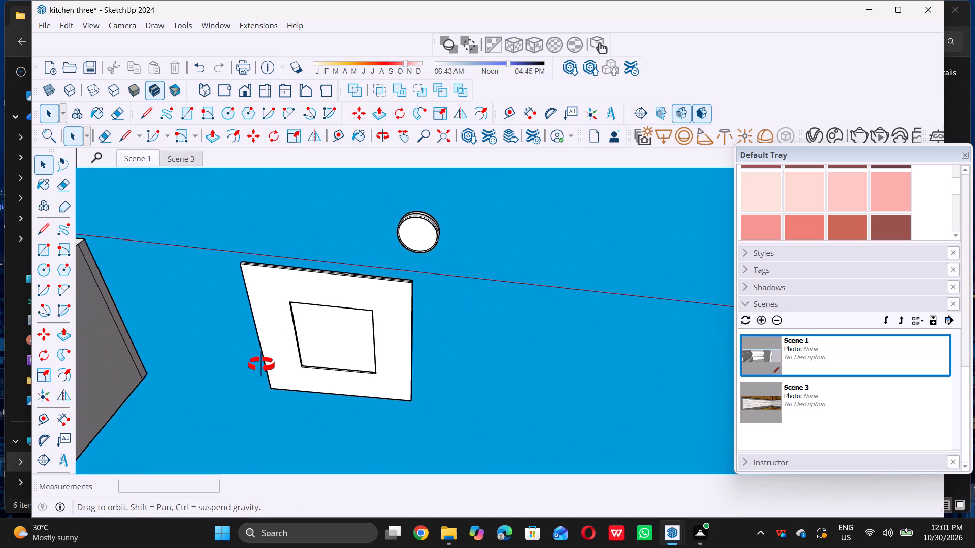
pyautogui.moveTo(261, 365); pyautogui.dragTo(231, 351, button='middle')
pyautogui.moveTo(386, 382); pyautogui.dragTo(407, 364, button='middle')
pyautogui.scroll(6, 357, 351)
pyautogui.scroll(-5, 290, 360)
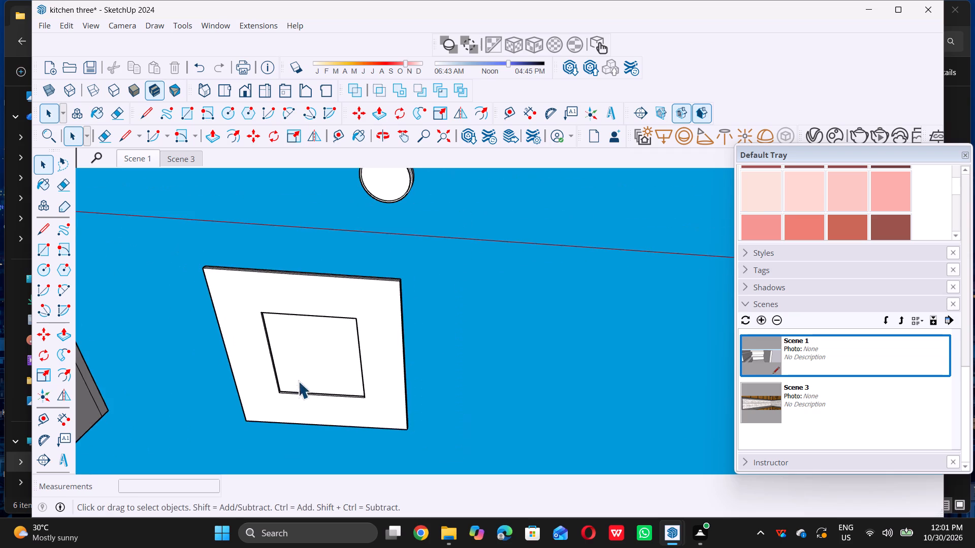
pyautogui.moveTo(288, 328); pyautogui.dragTo(295, 303, button='middle')
pyautogui.scroll(5, 275, 312)
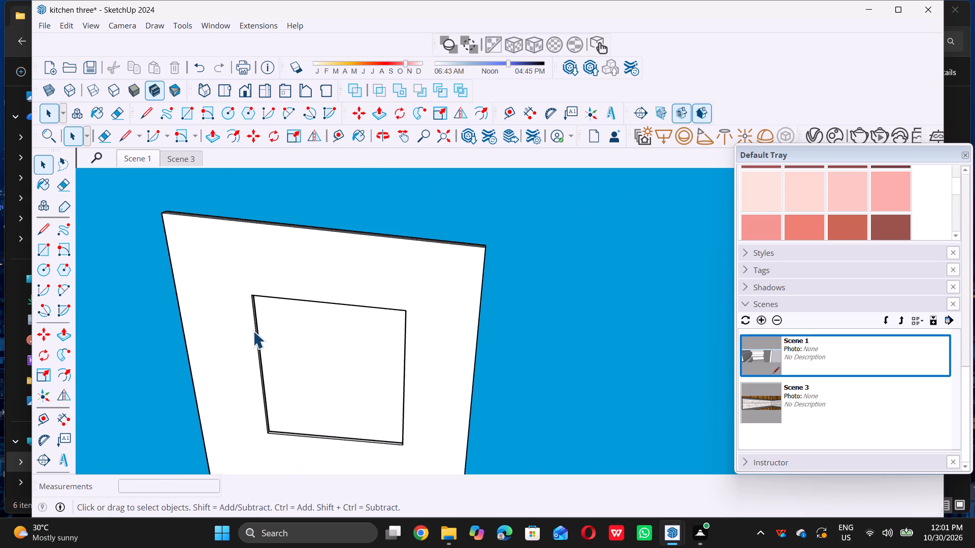
pyautogui.scroll(2, 247, 332)
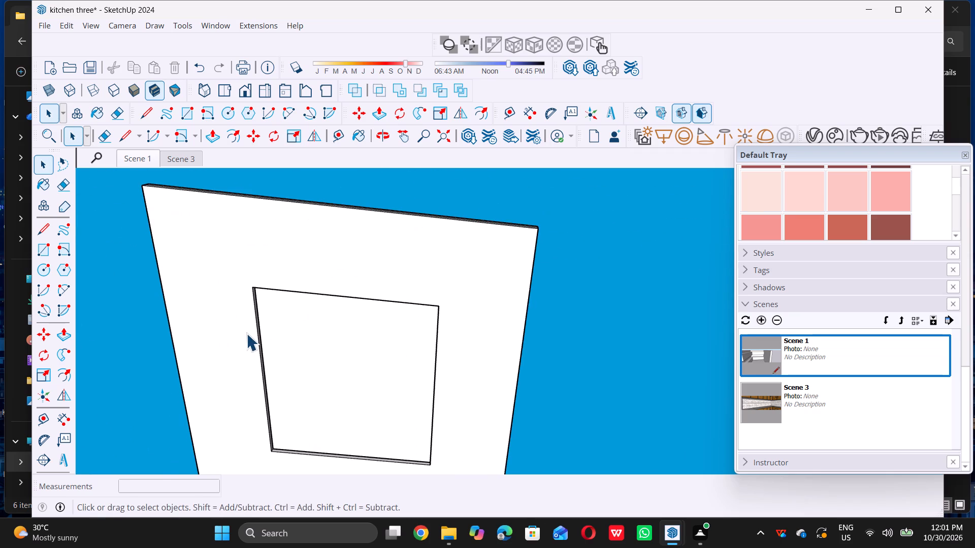
pyautogui.press('t')
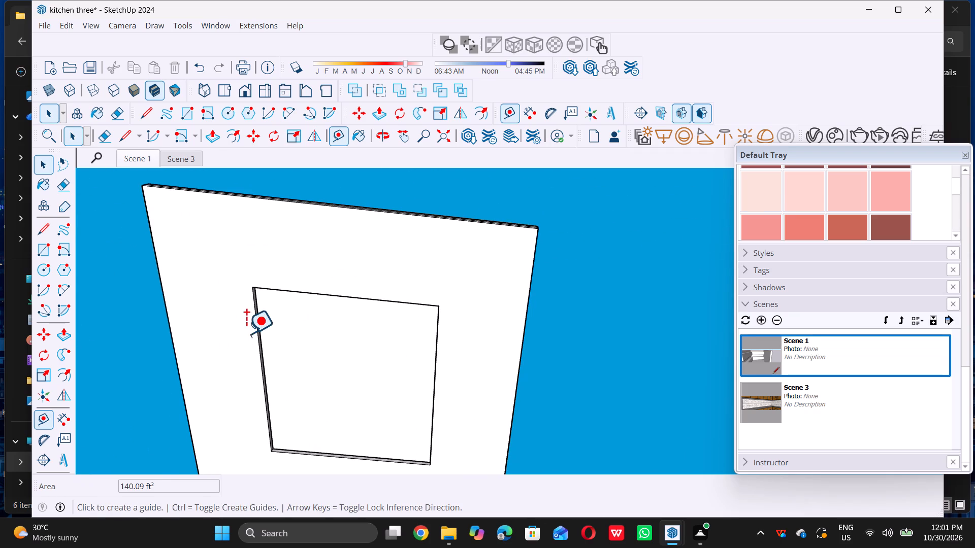
pyautogui.click(229, 197)
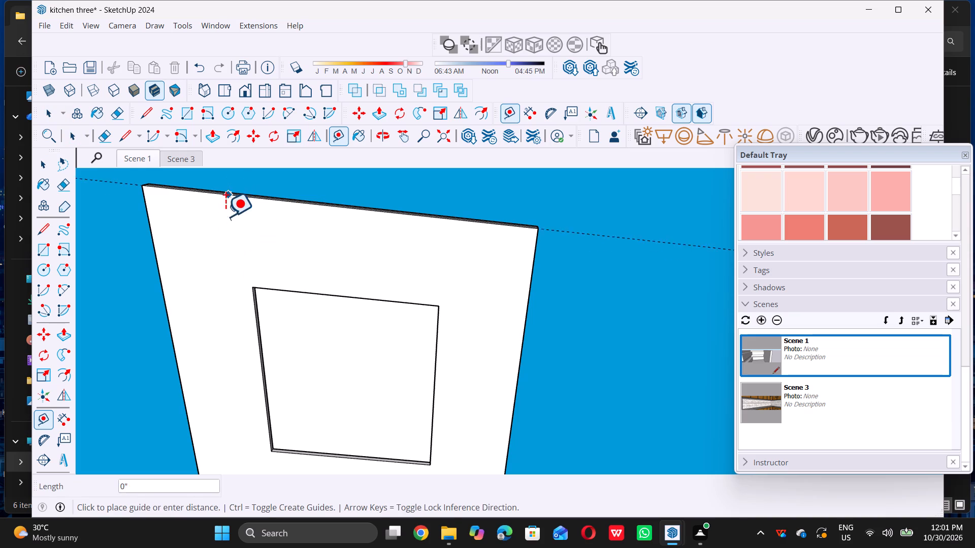
pyautogui.doubleClick(212, 250)
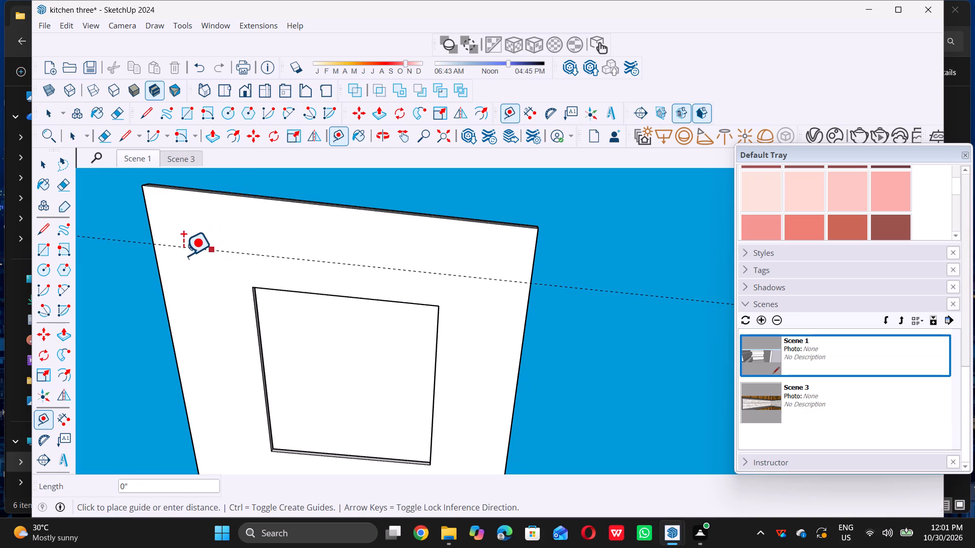
pyautogui.press('space')
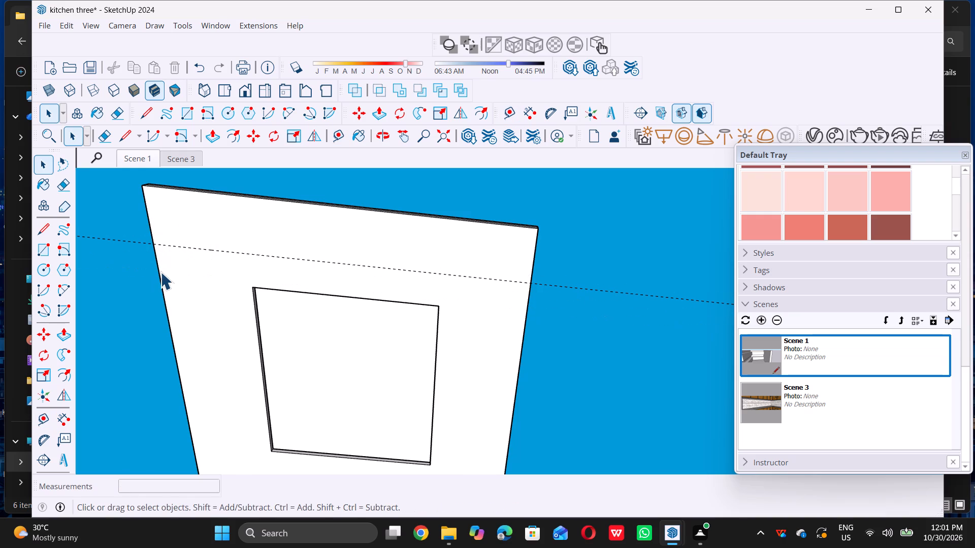
# Add guide lines about 1' 7" in from each of the two side edges on the ceiling panel's underside.
pyautogui.press('t')
pyautogui.click(149, 226)
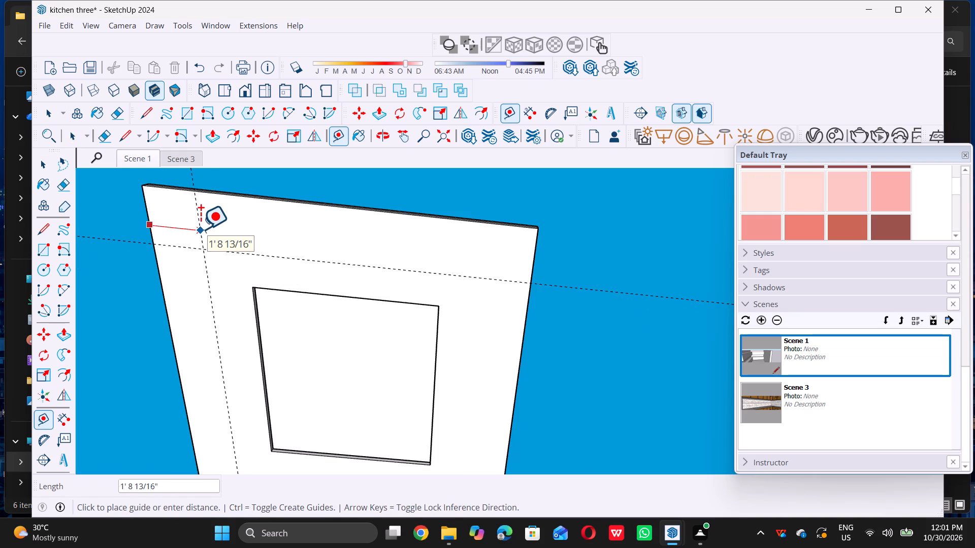
pyautogui.click(197, 229)
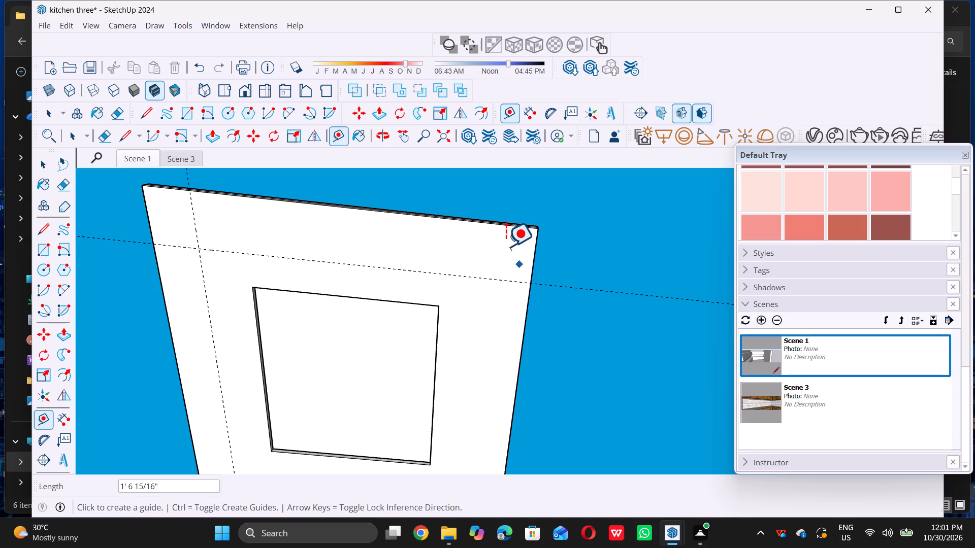
pyautogui.doubleClick(532, 260)
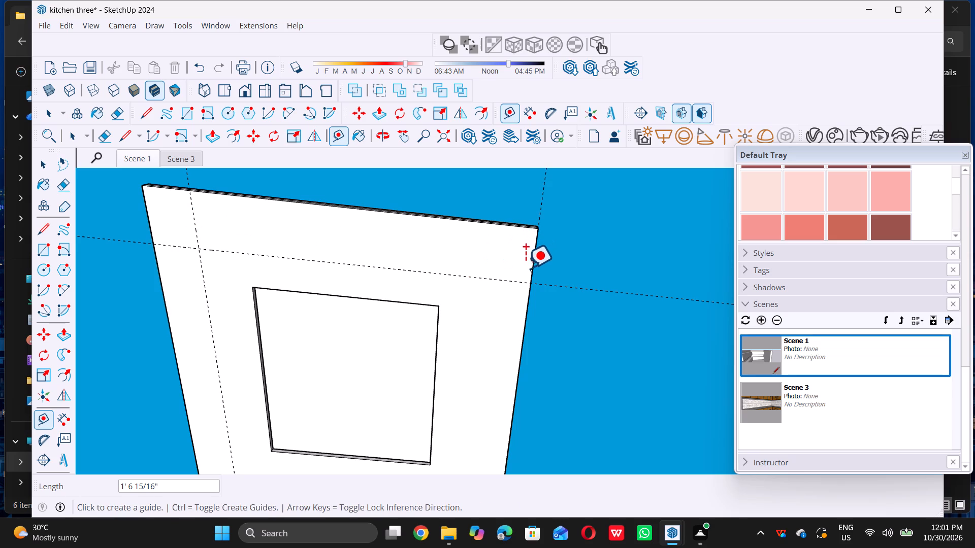
pyautogui.hotkey('ctrl', 'z')
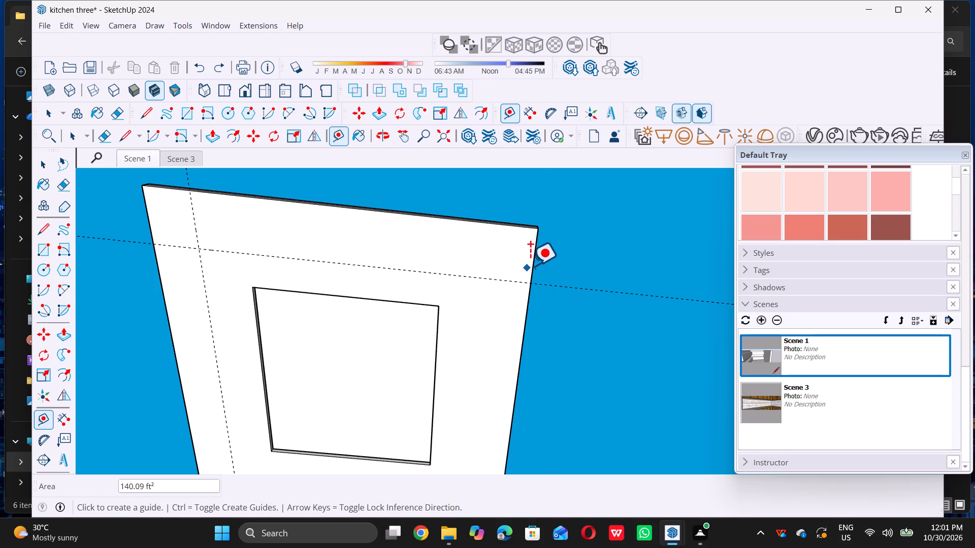
pyautogui.tripleClick(533, 265)
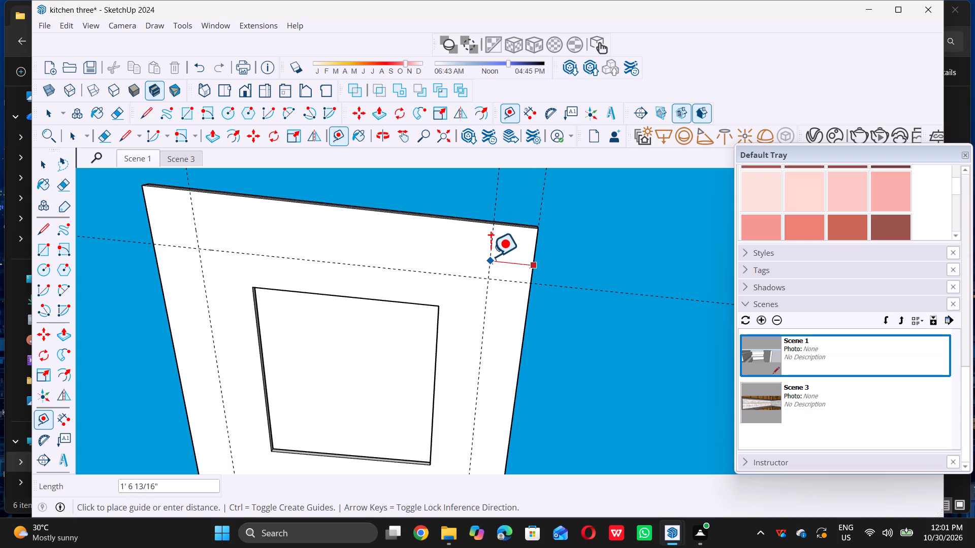
pyautogui.click(491, 256)
# Add a guide line about 1' 7" in from the remaining near edge of the ceiling panel's underside.
pyautogui.scroll(-5, 486, 259)
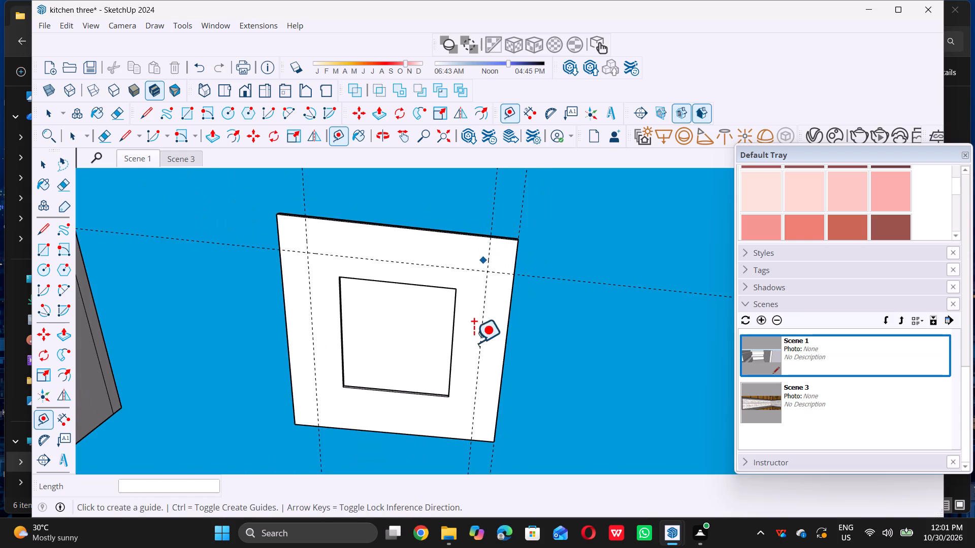
pyautogui.scroll(5, 478, 439)
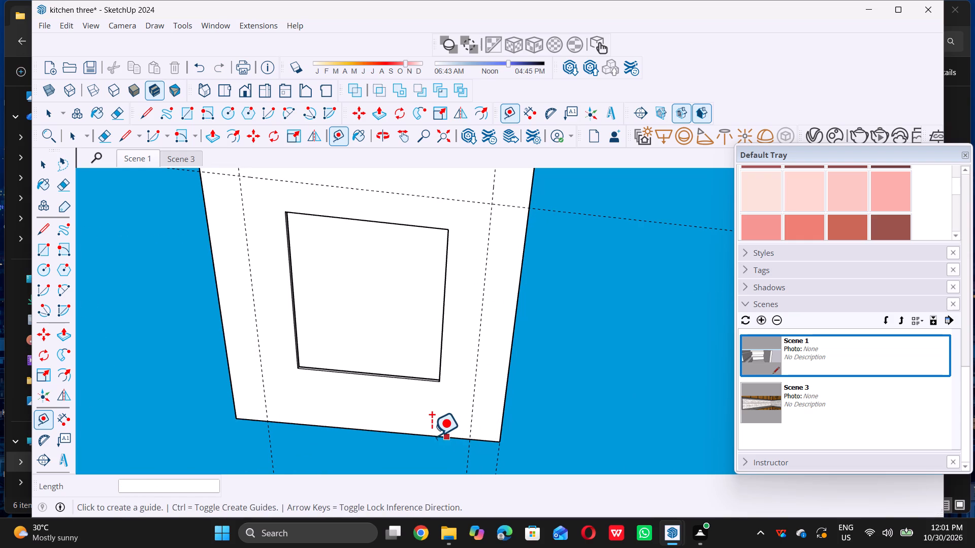
pyautogui.click(425, 435)
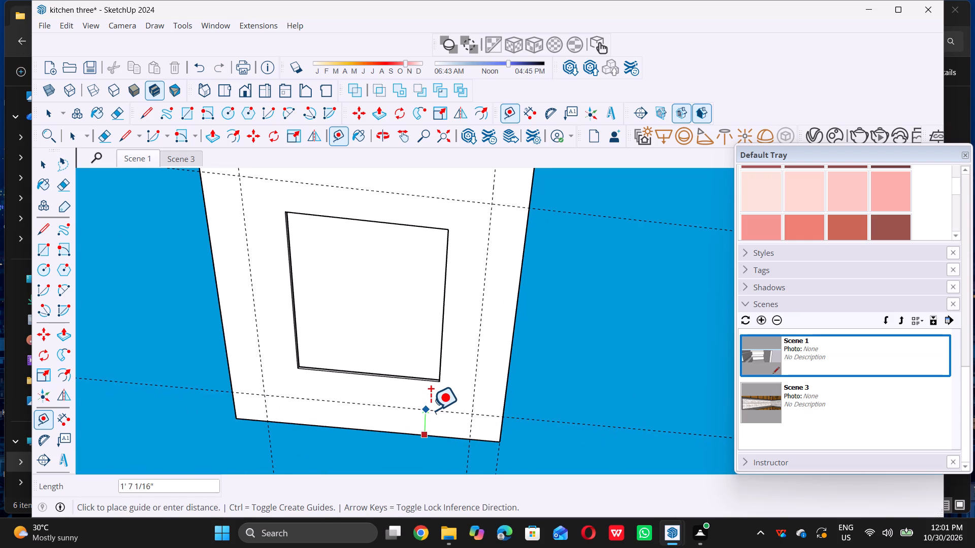
pyautogui.click(431, 410)
pyautogui.press('space')
# Move the round ceiling light by its upper corner about 21' 4" onto the panel's underside, near the guide crossing at the corner closest to the room.
pyautogui.scroll(-5, 424, 415)
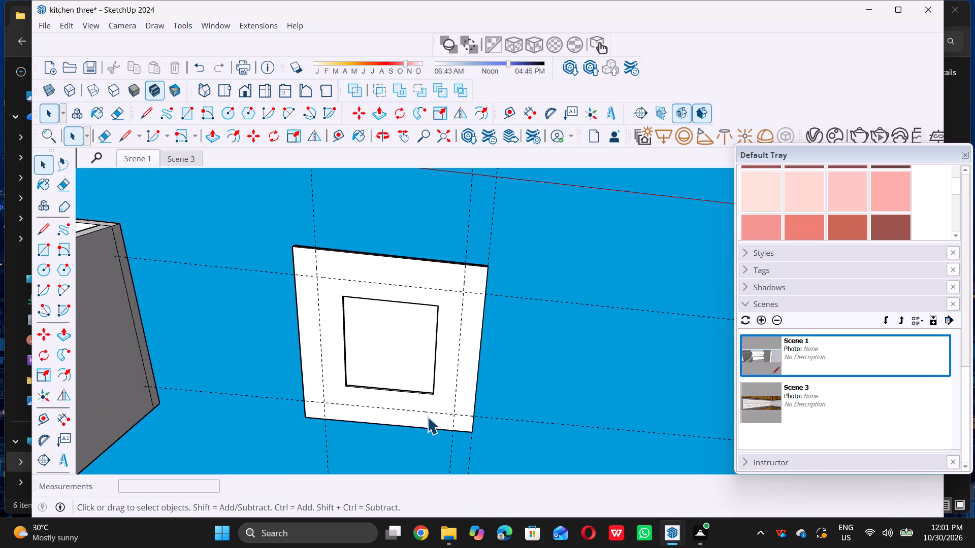
pyautogui.scroll(-5, 427, 417)
pyautogui.scroll(3, 486, 272)
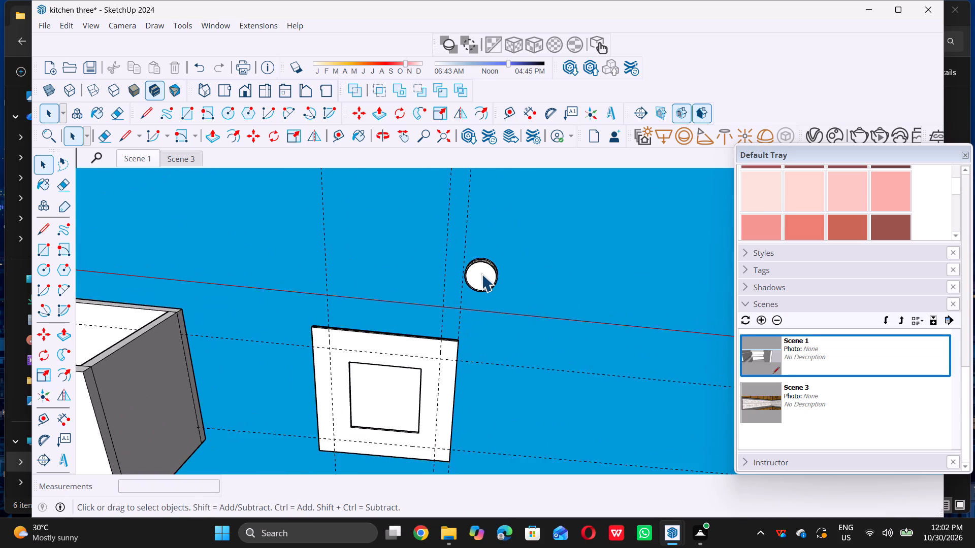
pyautogui.click(481, 274)
pyautogui.moveTo(506, 251); pyautogui.dragTo(478, 336, button='middle')
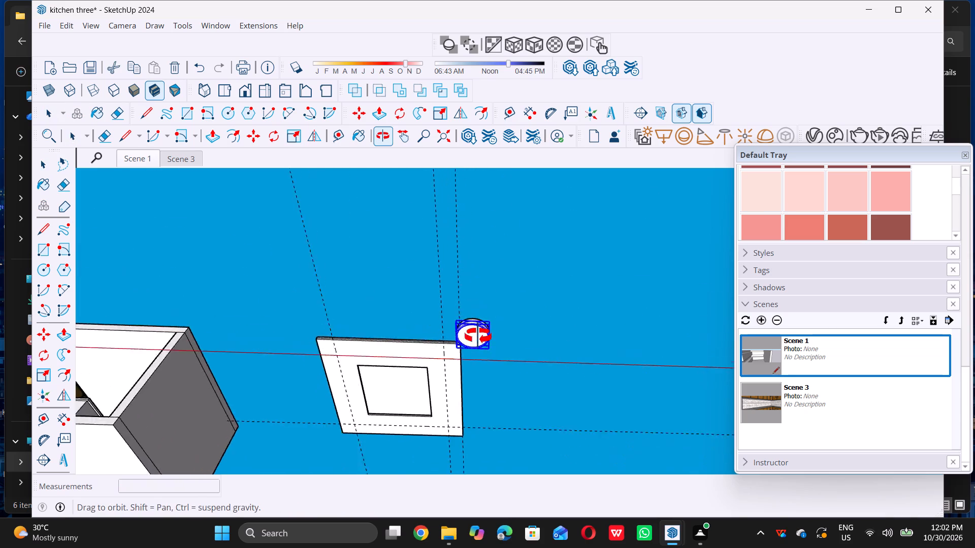
pyautogui.moveTo(478, 336); pyautogui.dragTo(475, 347, button='middle')
pyautogui.scroll(8, 460, 388)
pyautogui.press('m')
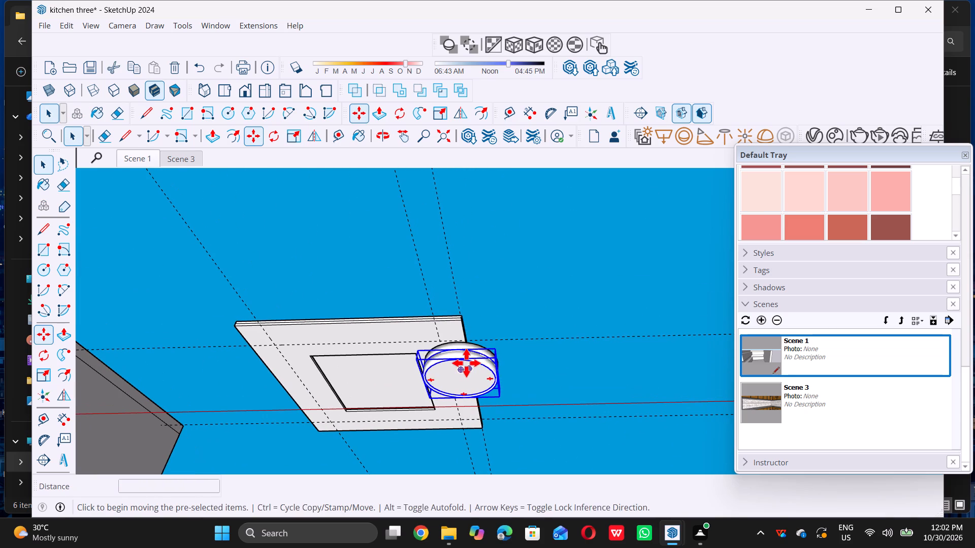
pyautogui.scroll(2, 494, 348)
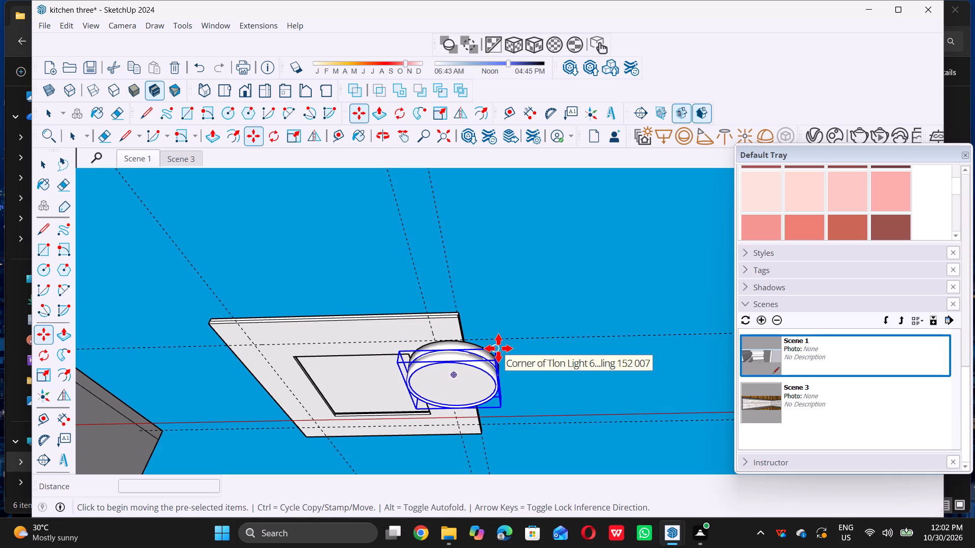
pyautogui.click(498, 348)
pyautogui.scroll(-5, 511, 349)
pyautogui.scroll(2, 321, 346)
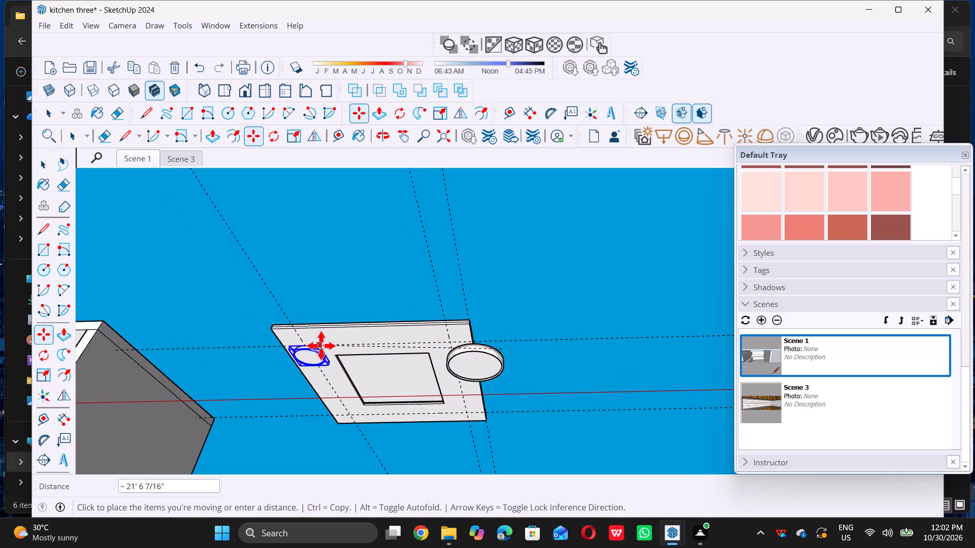
pyautogui.scroll(10, 321, 346)
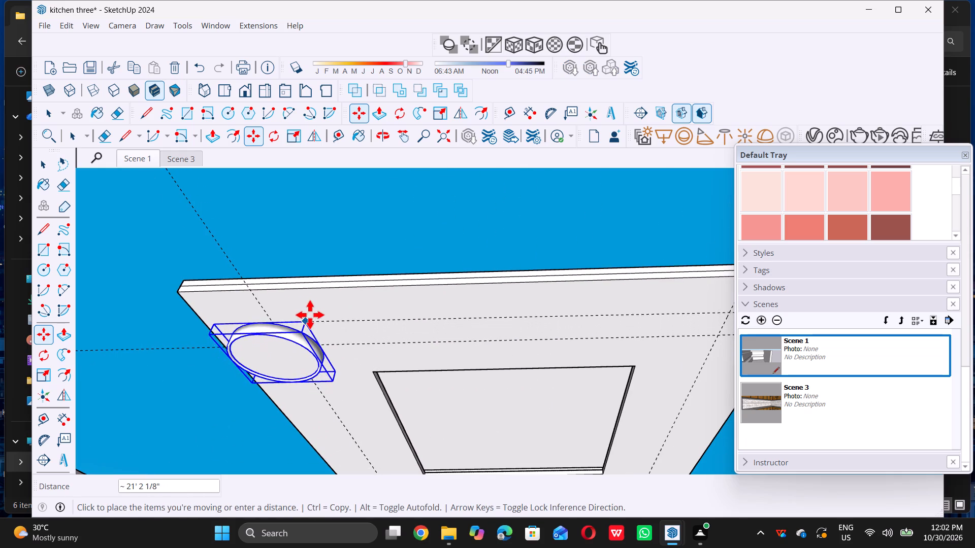
pyautogui.moveTo(310, 315); pyautogui.dragTo(307, 422, button='middle')
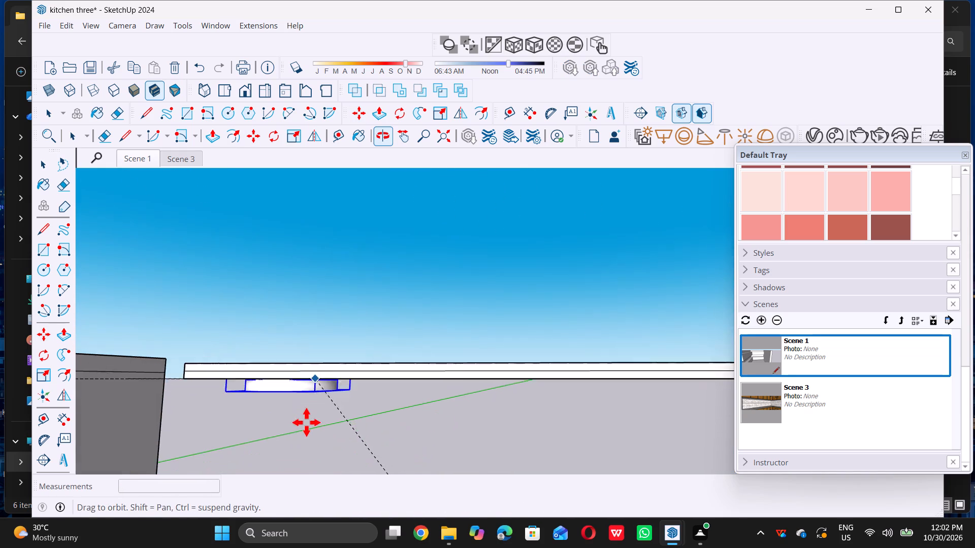
pyautogui.scroll(5, 307, 411)
pyautogui.scroll(-8, 320, 372)
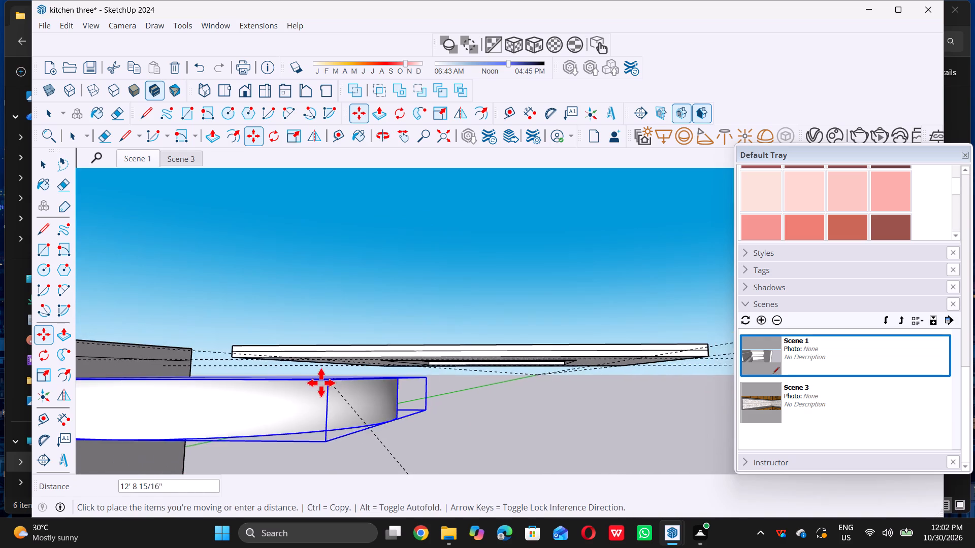
pyautogui.scroll(-1, 321, 383)
pyautogui.moveTo(314, 373); pyautogui.dragTo(332, 344, button='middle')
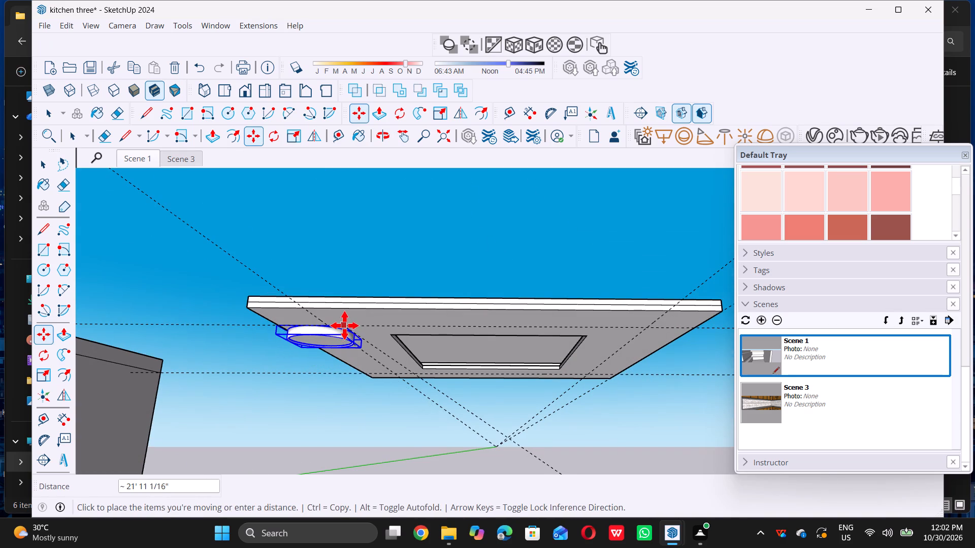
pyautogui.click(346, 321)
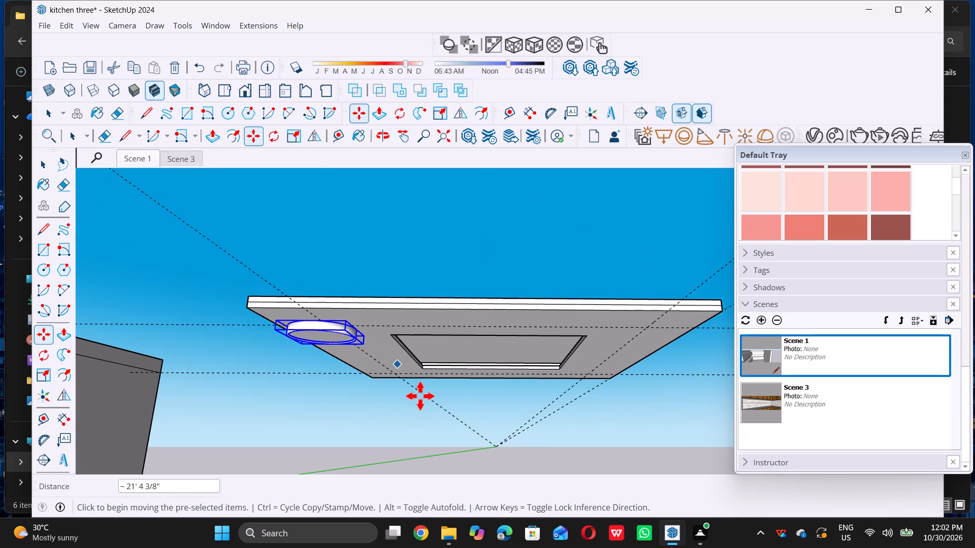
# From the bottom view, nudge the round ceiling light about 3 5/8" along the red axis to centre it on the guide crossing.
pyautogui.press('space')
pyautogui.moveTo(349, 384); pyautogui.dragTo(397, 271, button='middle')
pyautogui.scroll(-4, 358, 371)
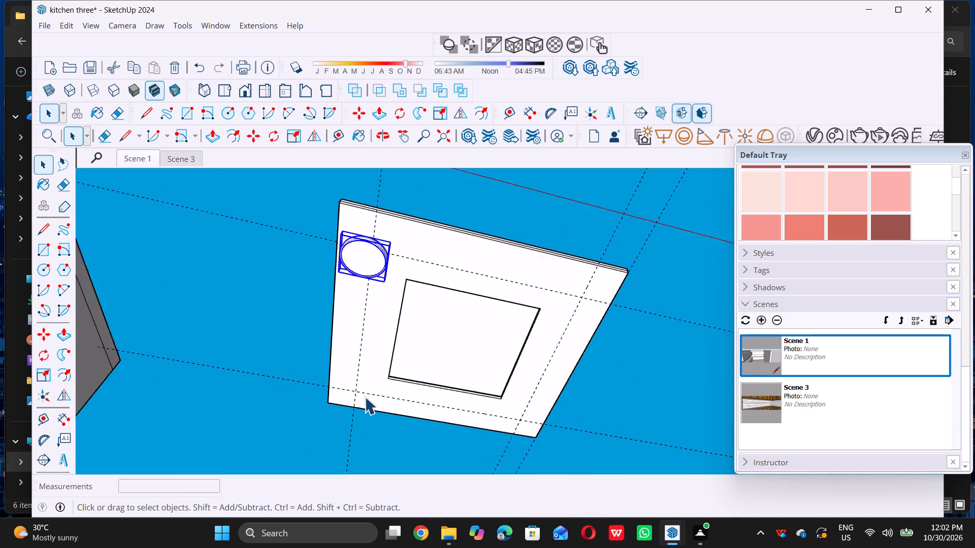
pyautogui.scroll(-1, 365, 397)
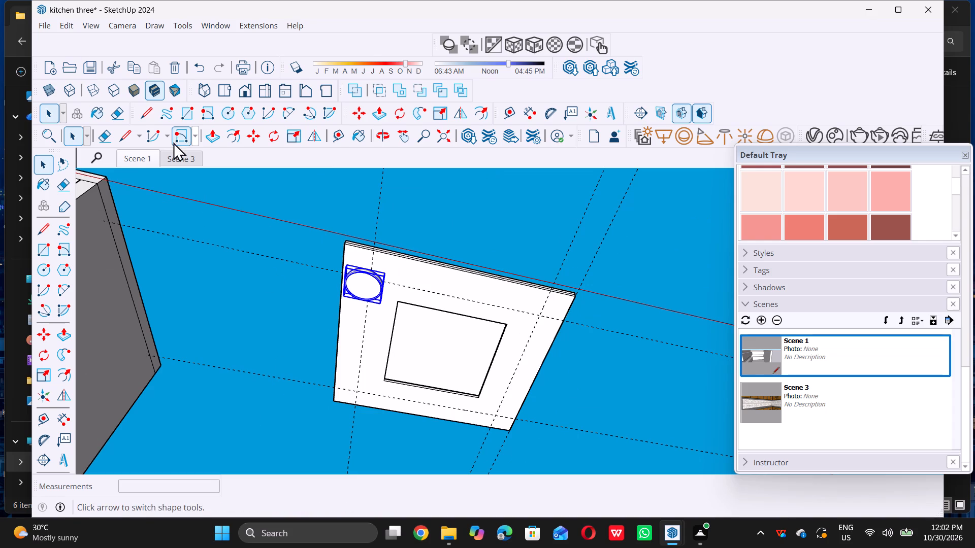
pyautogui.click(329, 92)
pyautogui.scroll(-4, 360, 333)
pyautogui.scroll(-1, 399, 396)
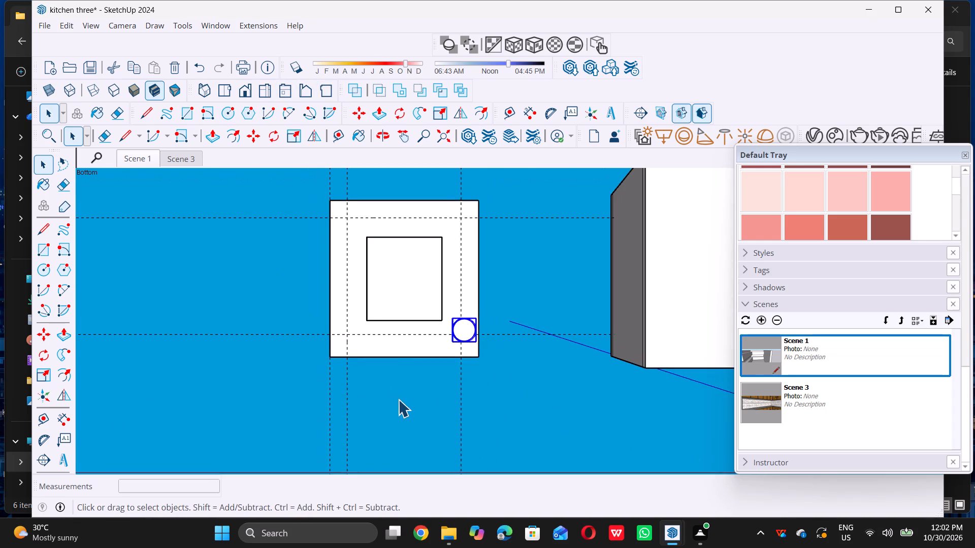
pyautogui.scroll(-4, 396, 404)
pyautogui.moveTo(409, 385); pyautogui.dragTo(405, 353, button='middle')
pyautogui.scroll(5, 424, 341)
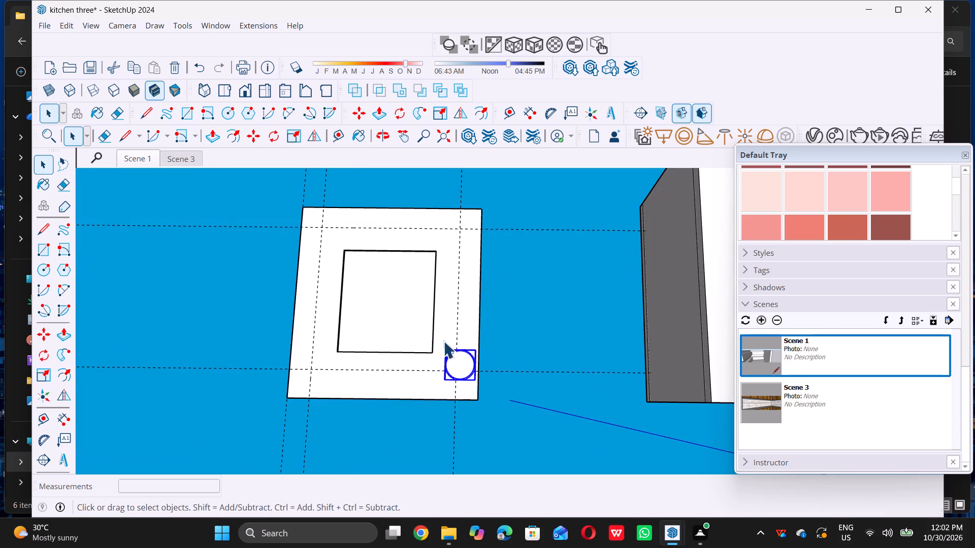
pyautogui.scroll(11, 460, 324)
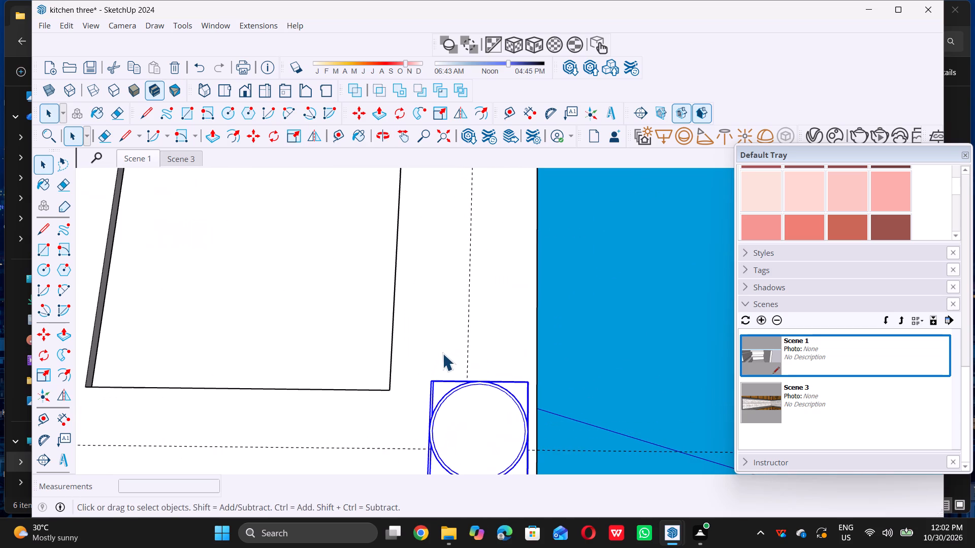
pyautogui.press('m')
pyautogui.scroll(-4, 440, 365)
pyautogui.click(433, 375)
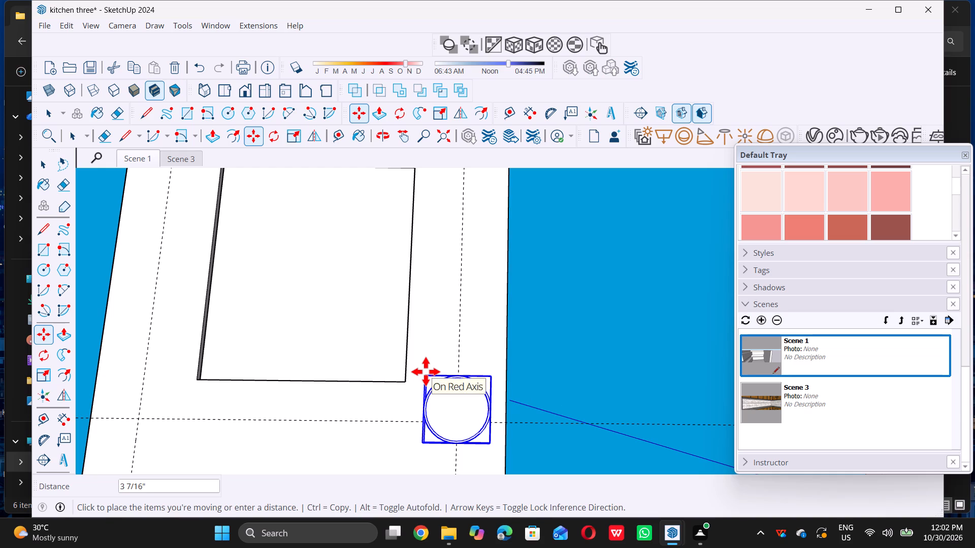
pyautogui.doubleClick(425, 371)
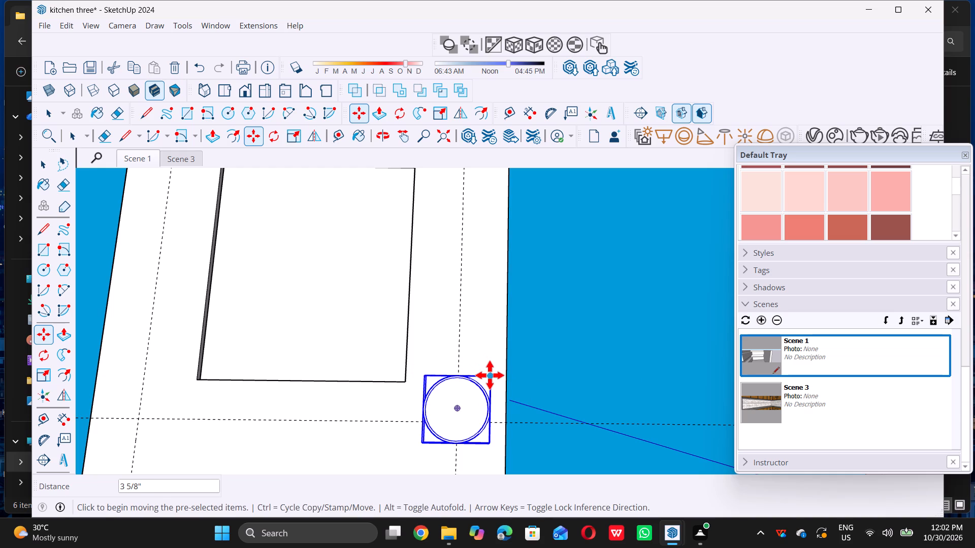
# Copy the round light about 10' 3" along the red axis to the guide crossing at the corner away from the room.
pyautogui.click(490, 375)
pyautogui.scroll(-4, 490, 376)
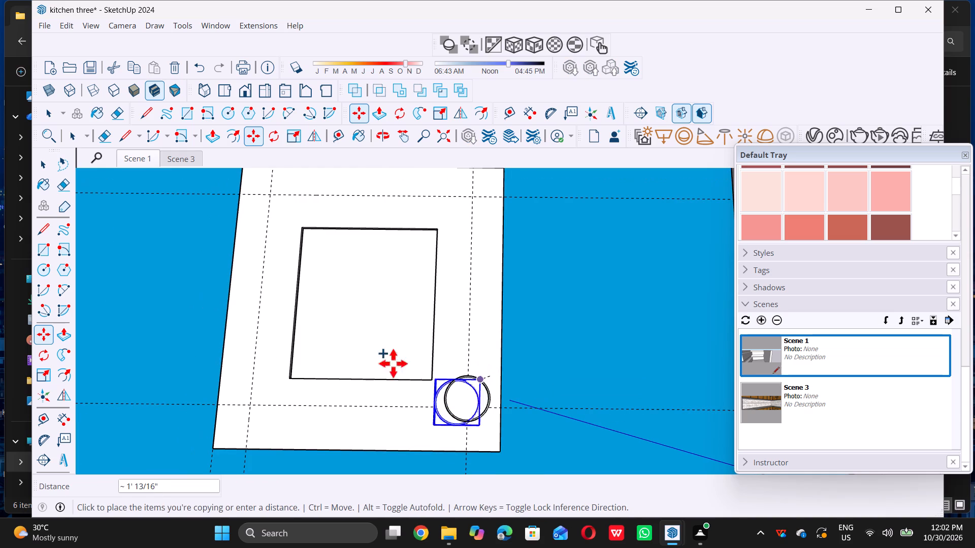
pyautogui.click(275, 374)
pyautogui.press('space')
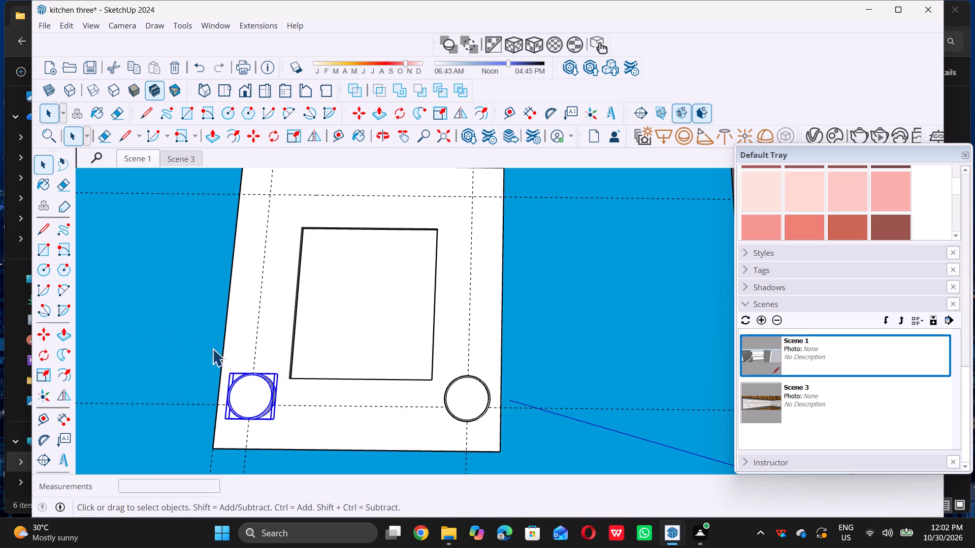
# Copy the second light about 10' 3/4" along the green axis to the next guide crossing on the side away from the room.
pyautogui.scroll(-6, 300, 372)
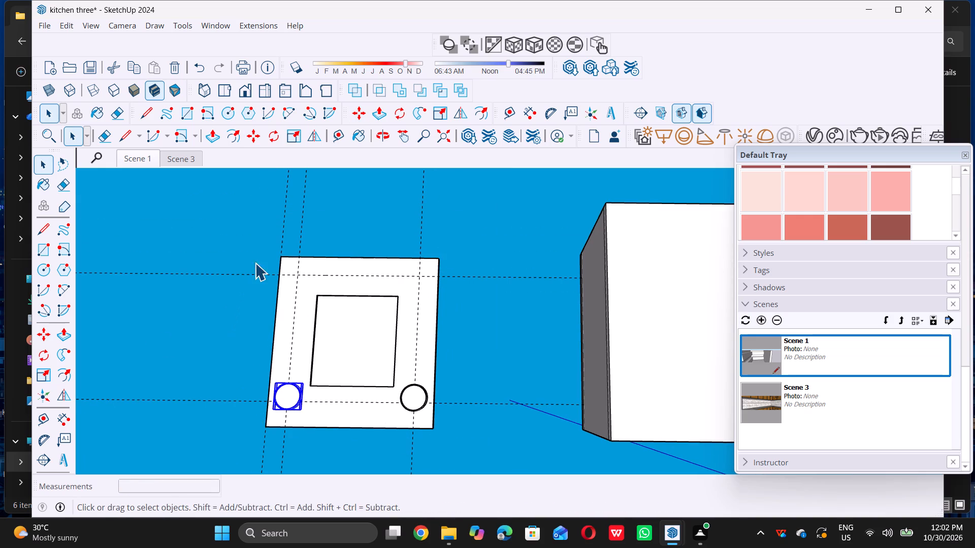
pyautogui.scroll(2, 287, 233)
pyautogui.scroll(4, 297, 390)
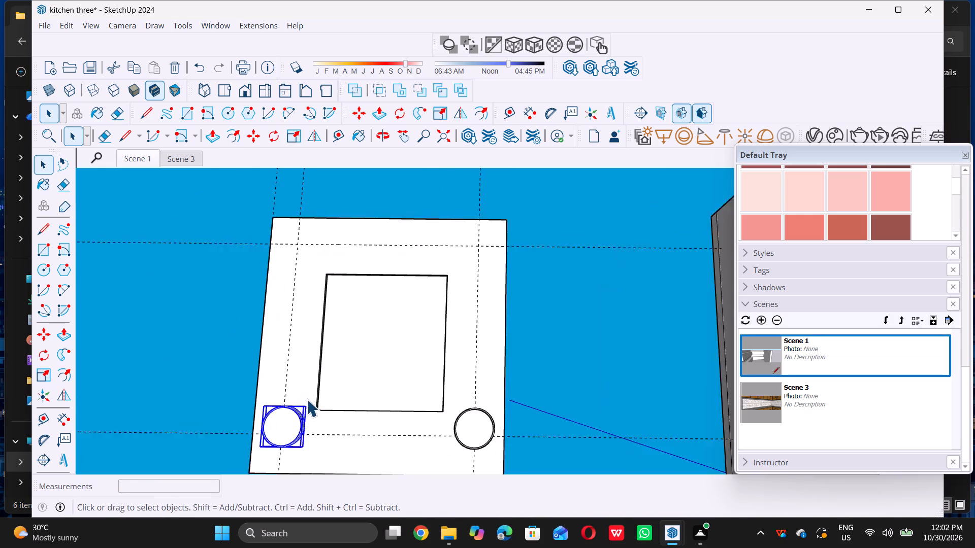
pyautogui.scroll(4, 299, 406)
pyautogui.press('m')
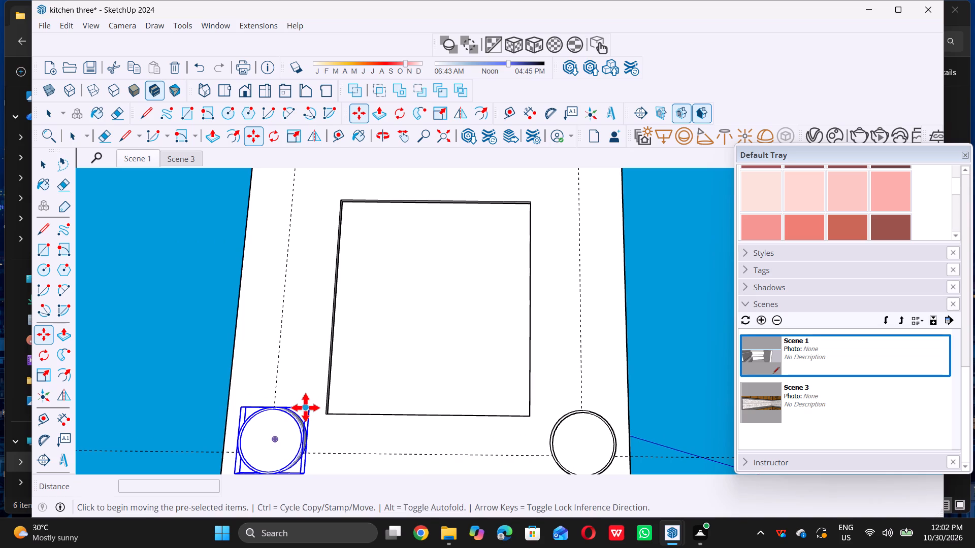
pyautogui.click(309, 407)
pyautogui.scroll(-6, 309, 407)
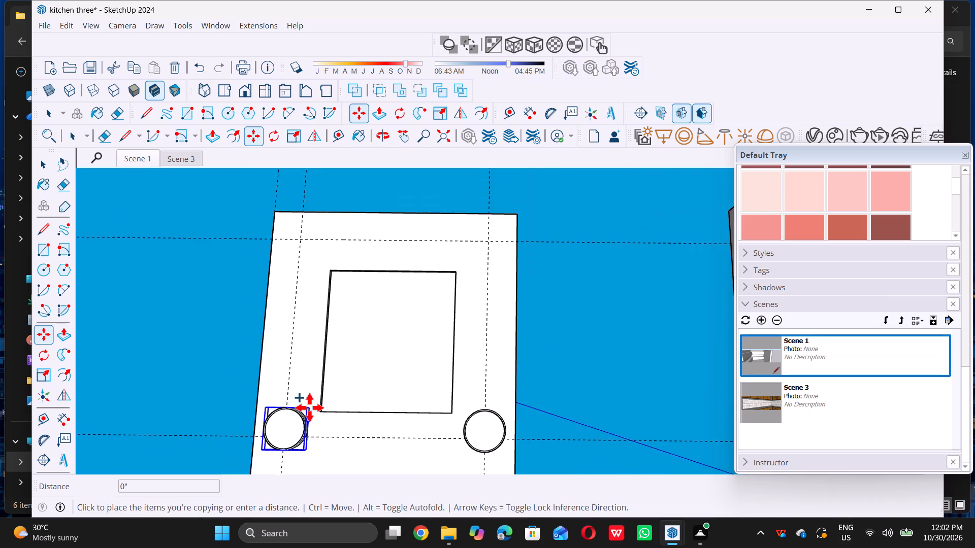
pyautogui.scroll(-2, 309, 407)
pyautogui.scroll(4, 314, 272)
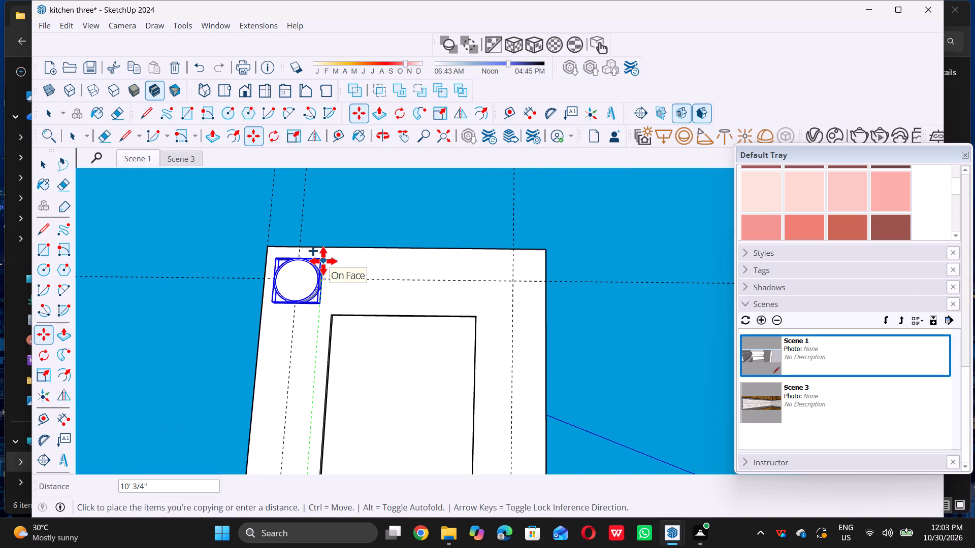
pyautogui.click(323, 261)
# Copy the third light about 10' 1" along the red axis to the remaining guide crossing on the room side, and deselect it.
pyautogui.doubleClick(323, 261)
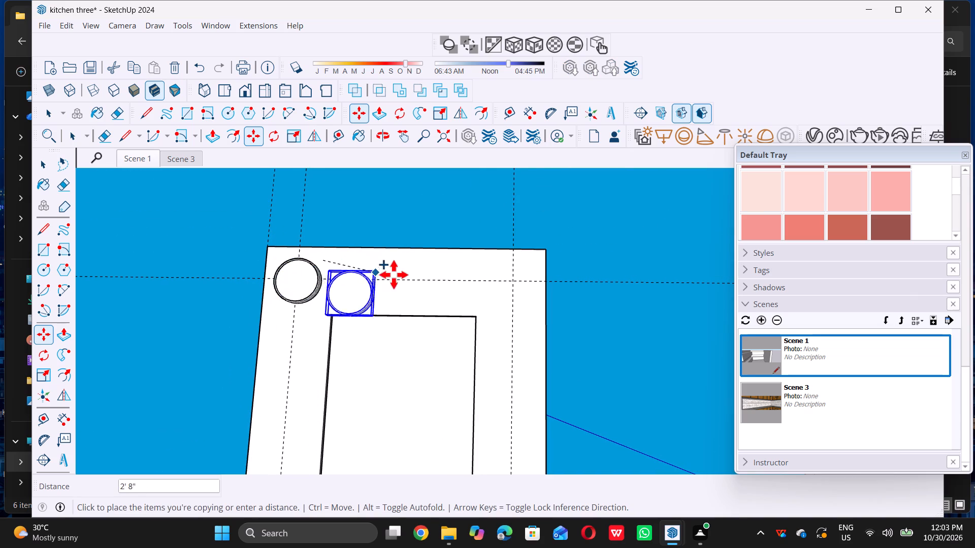
pyautogui.scroll(-1, 462, 275)
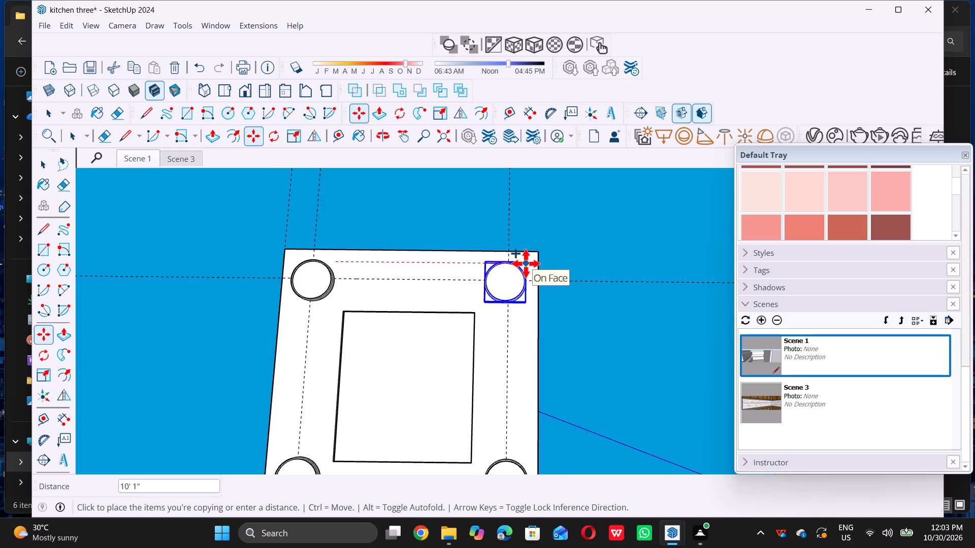
pyautogui.click(526, 263)
pyautogui.press('space')
pyautogui.doubleClick(628, 233)
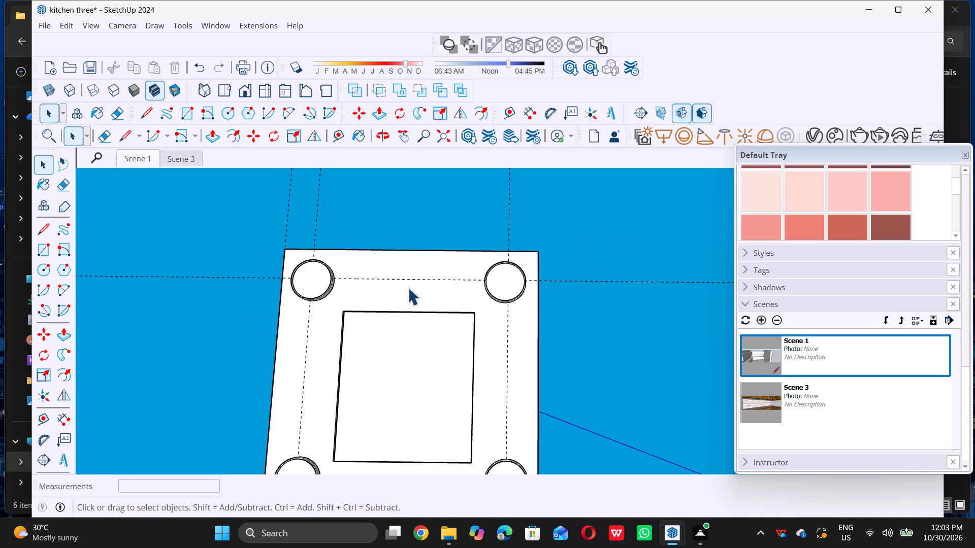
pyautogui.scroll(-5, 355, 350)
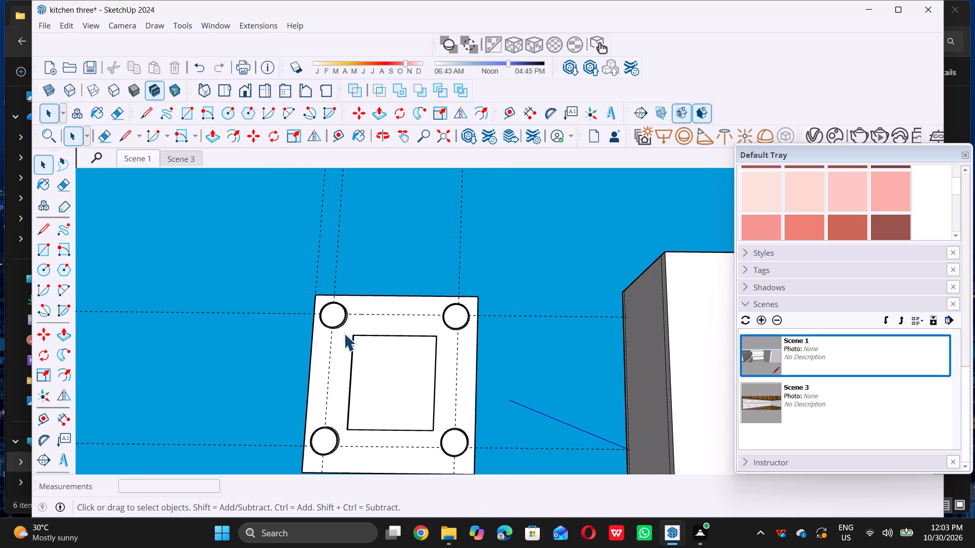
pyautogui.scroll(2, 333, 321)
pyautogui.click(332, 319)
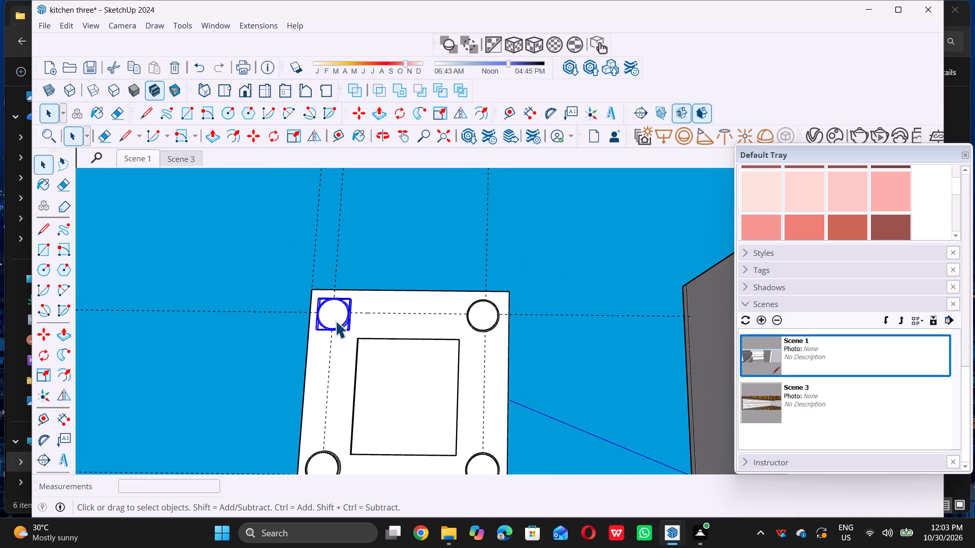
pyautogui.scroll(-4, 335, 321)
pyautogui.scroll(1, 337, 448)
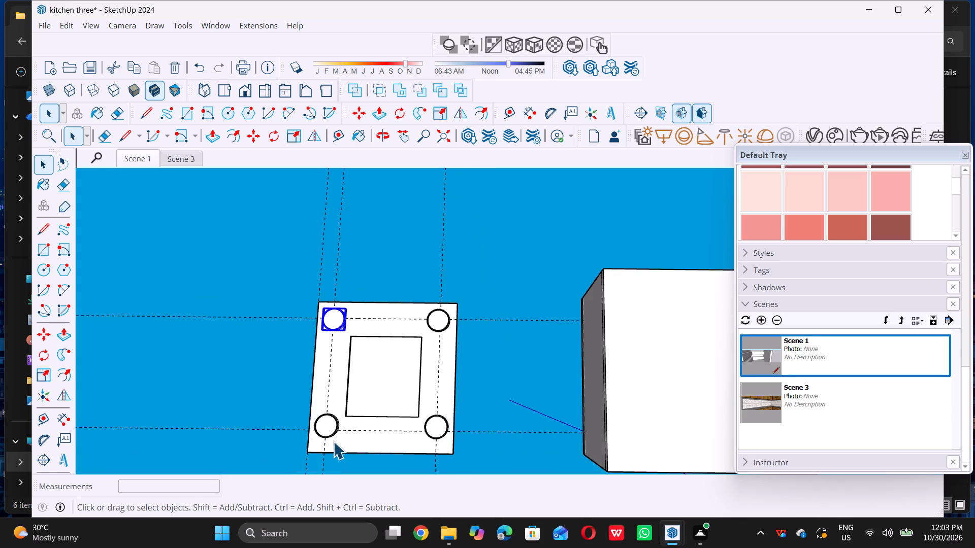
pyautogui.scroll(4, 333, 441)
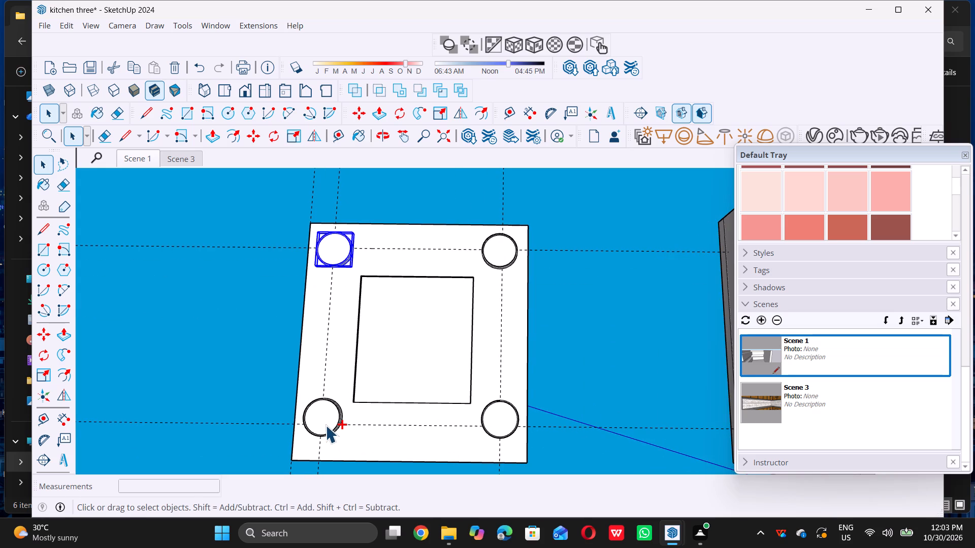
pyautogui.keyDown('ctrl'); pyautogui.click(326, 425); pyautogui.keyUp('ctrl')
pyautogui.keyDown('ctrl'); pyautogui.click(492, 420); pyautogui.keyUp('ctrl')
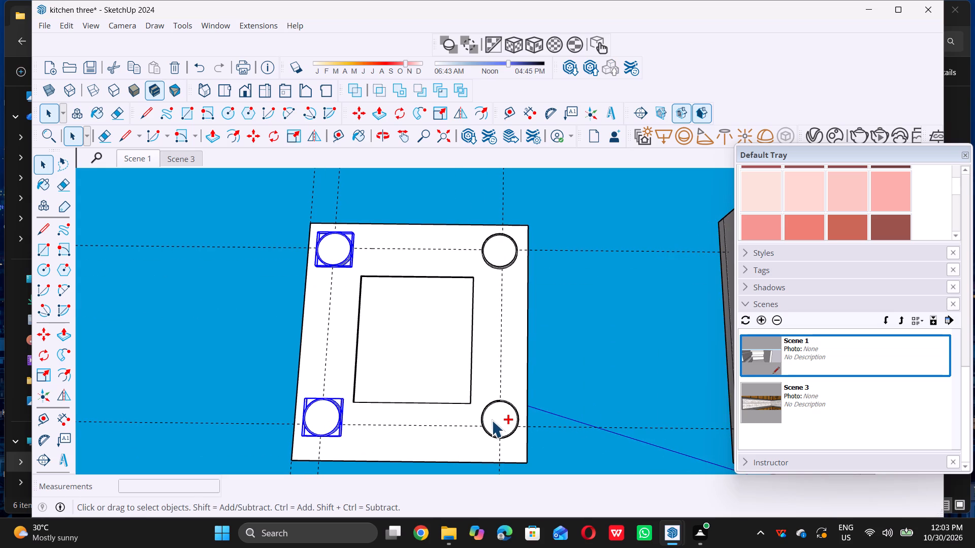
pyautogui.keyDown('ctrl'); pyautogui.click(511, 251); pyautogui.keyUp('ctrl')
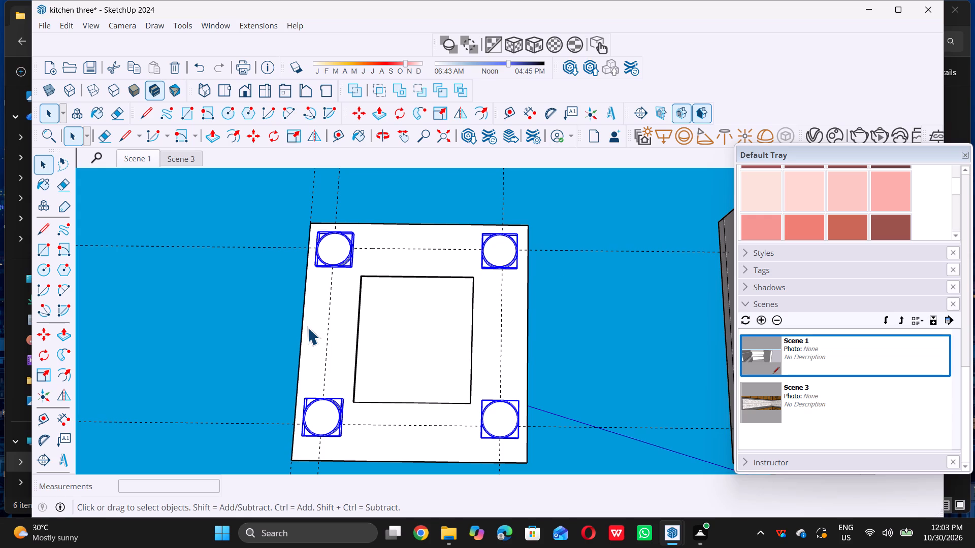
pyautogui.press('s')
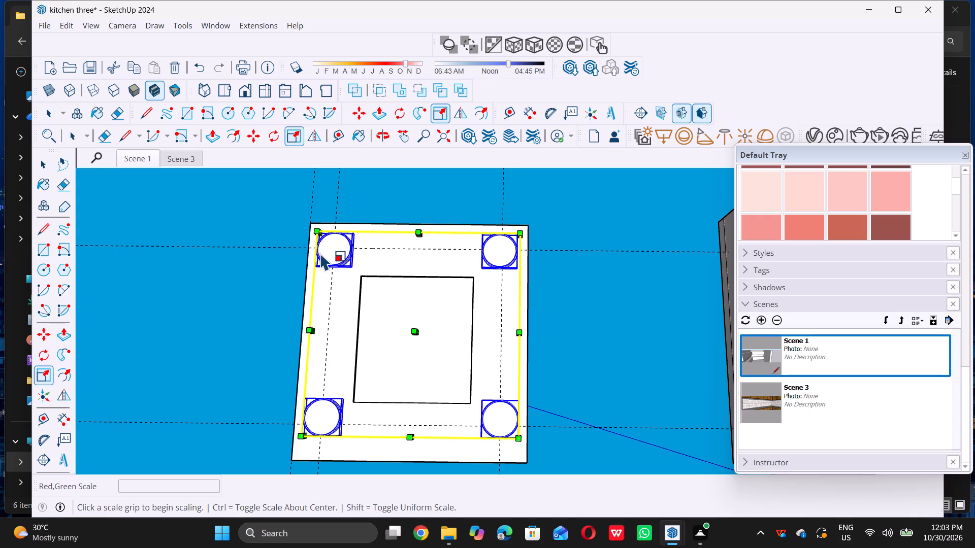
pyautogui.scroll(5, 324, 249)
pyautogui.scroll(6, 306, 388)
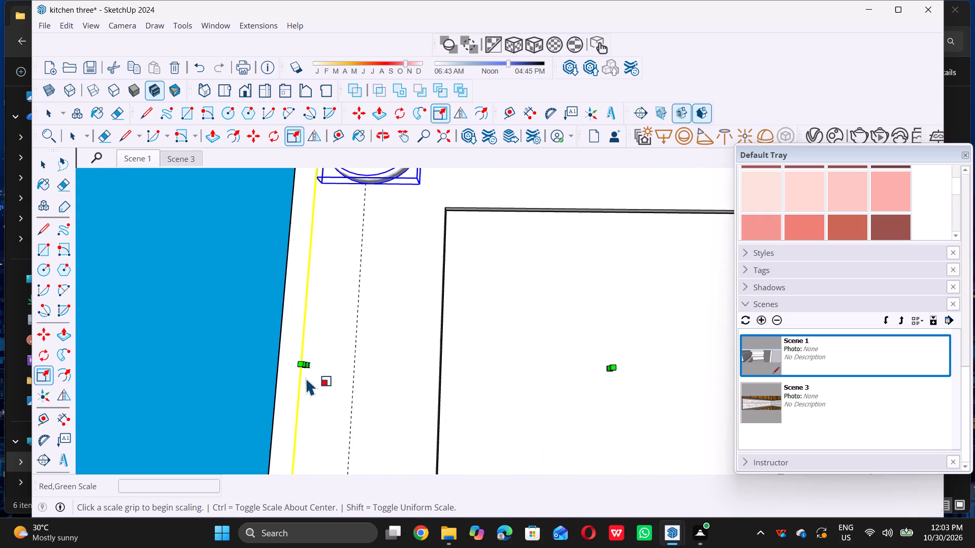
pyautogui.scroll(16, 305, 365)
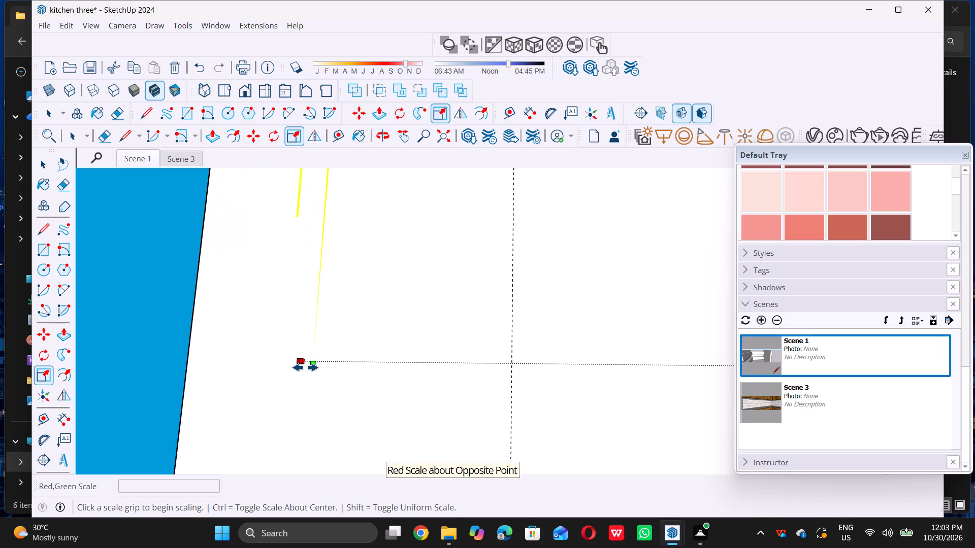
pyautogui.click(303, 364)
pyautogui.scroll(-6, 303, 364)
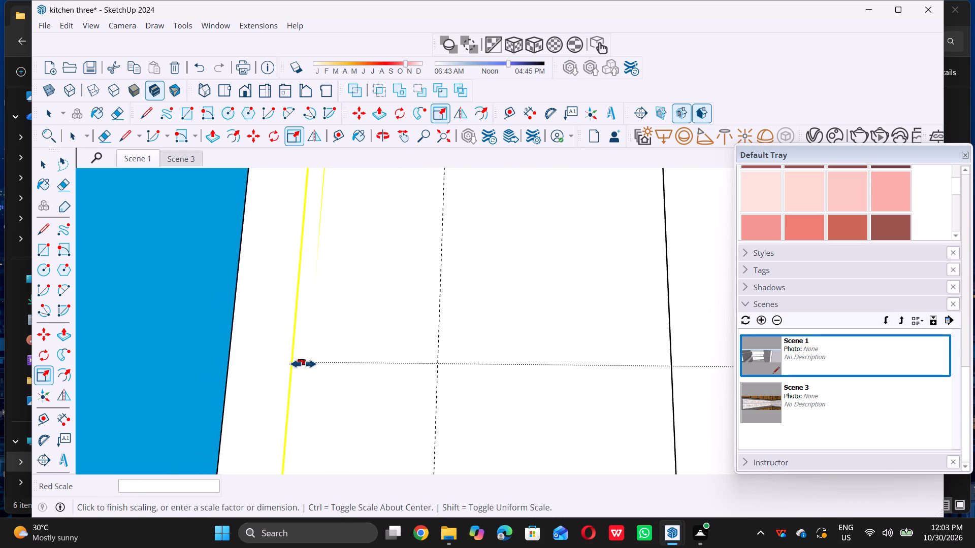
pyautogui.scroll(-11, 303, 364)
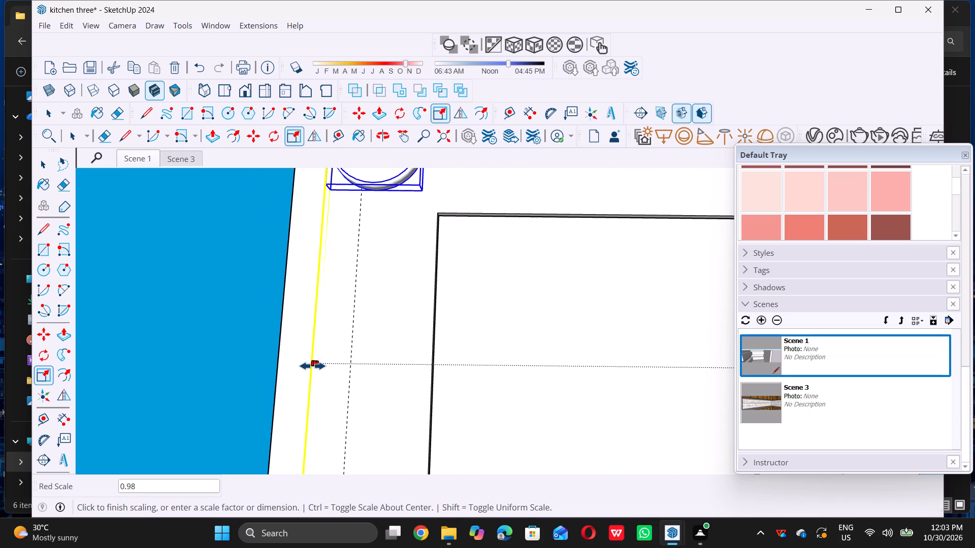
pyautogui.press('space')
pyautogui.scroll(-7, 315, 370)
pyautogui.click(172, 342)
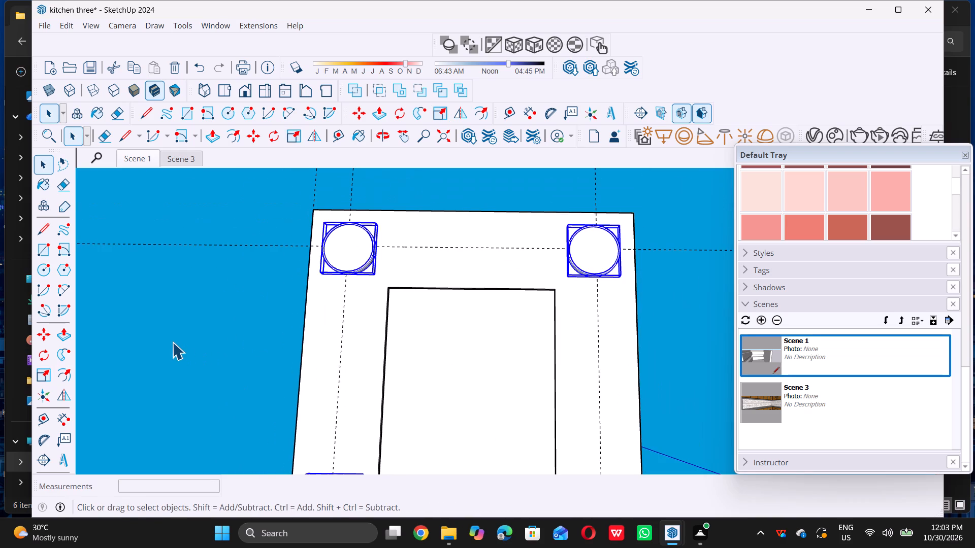
# Scale the corner light away from the room to about 0.96 along the red axis, pulling in its side facing the ceiling's outer edge.
pyautogui.scroll(4, 350, 251)
pyautogui.click(350, 251)
pyautogui.scroll(-2, 365, 282)
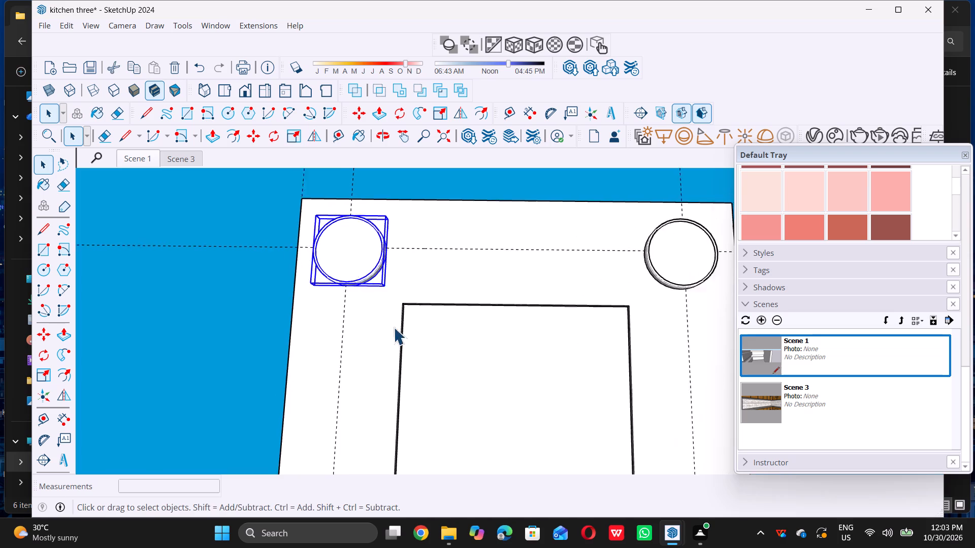
pyautogui.scroll(-2, 394, 327)
pyautogui.moveTo(411, 350); pyautogui.dragTo(423, 348, button='middle')
pyautogui.scroll(9, 338, 247)
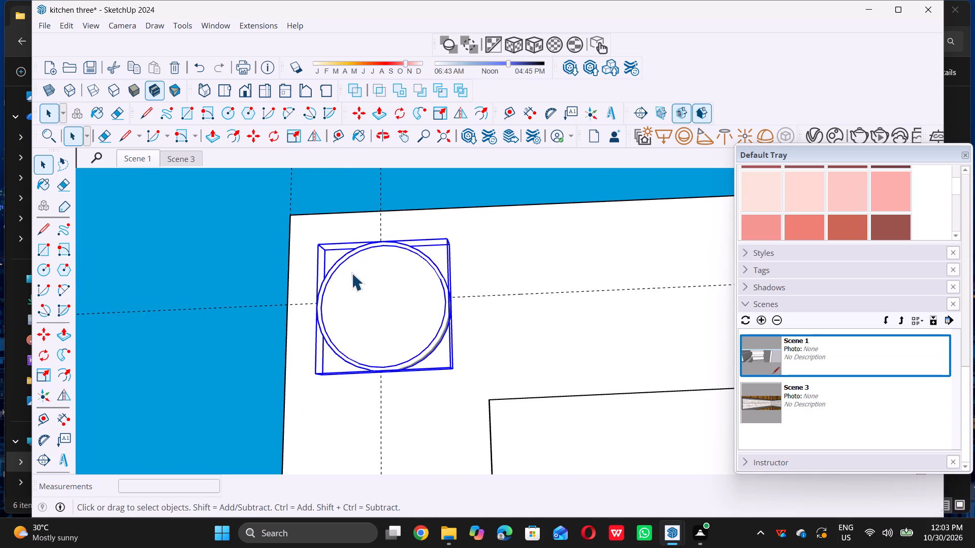
pyautogui.press('s')
pyautogui.scroll(9, 318, 306)
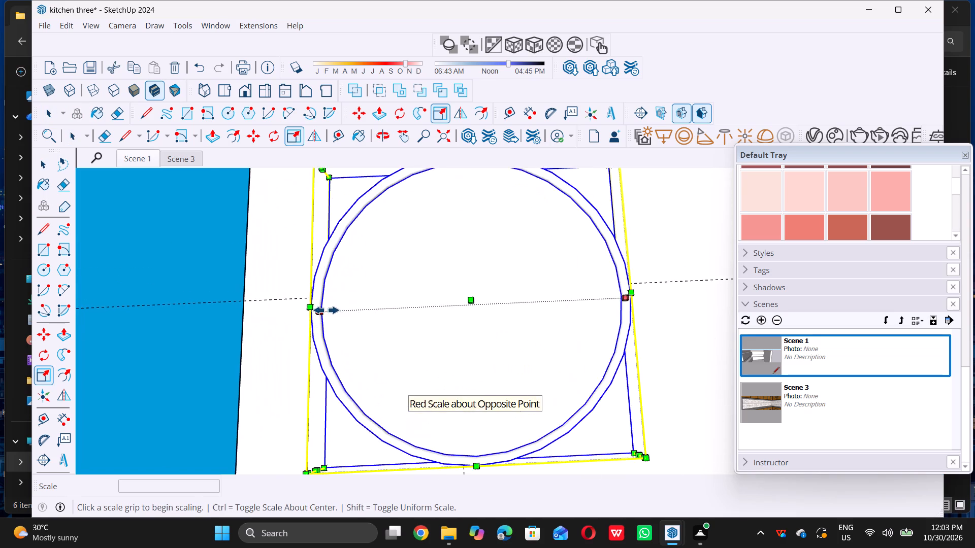
pyautogui.scroll(7, 328, 310)
pyautogui.scroll(-10, 366, 295)
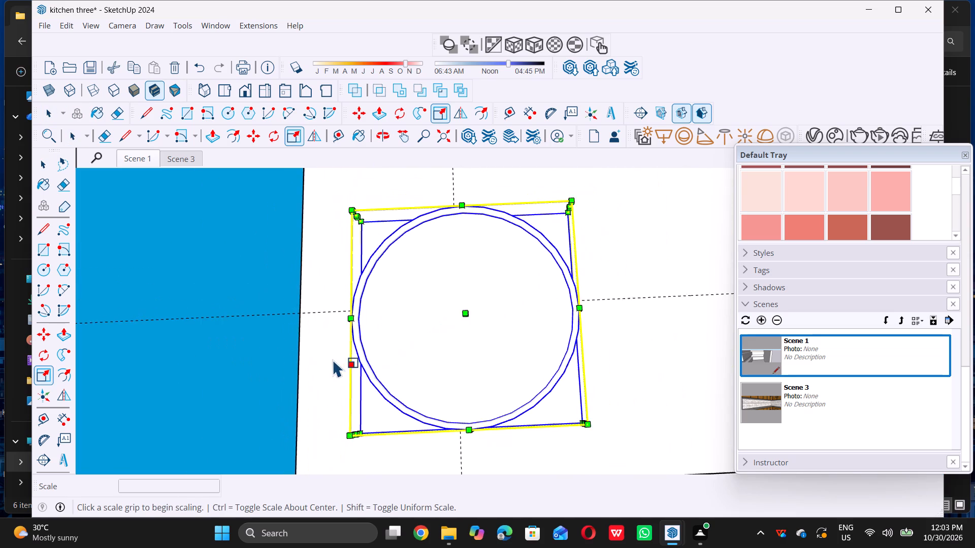
pyautogui.moveTo(329, 354); pyautogui.dragTo(433, 234, button='middle')
pyautogui.scroll(5, 353, 362)
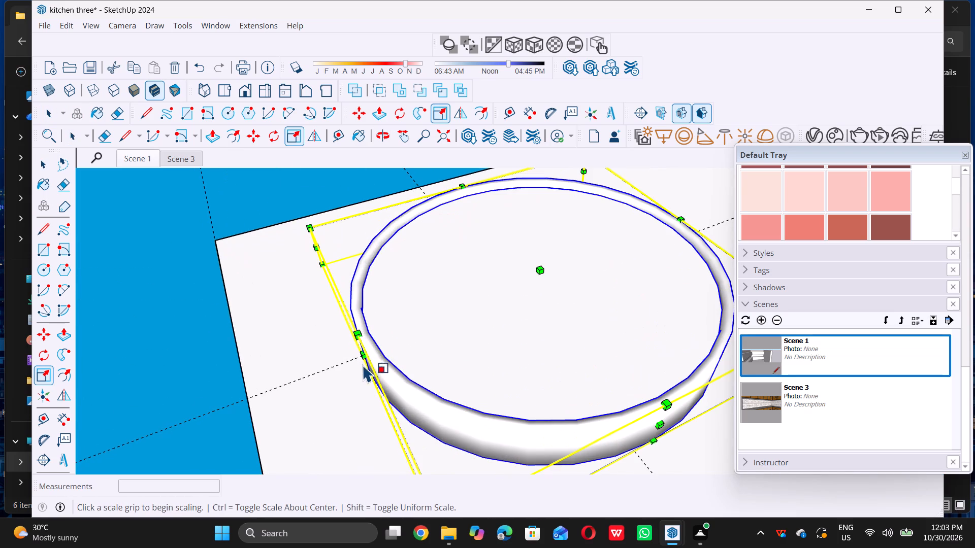
pyautogui.click(367, 356)
pyautogui.scroll(-5, 367, 355)
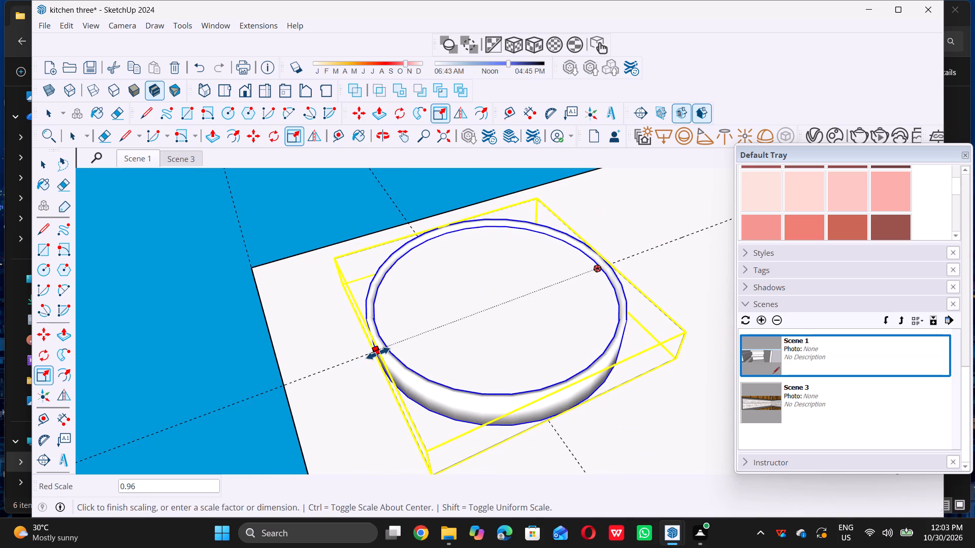
pyautogui.doubleClick(378, 353)
pyautogui.press('space')
pyautogui.scroll(-4, 379, 337)
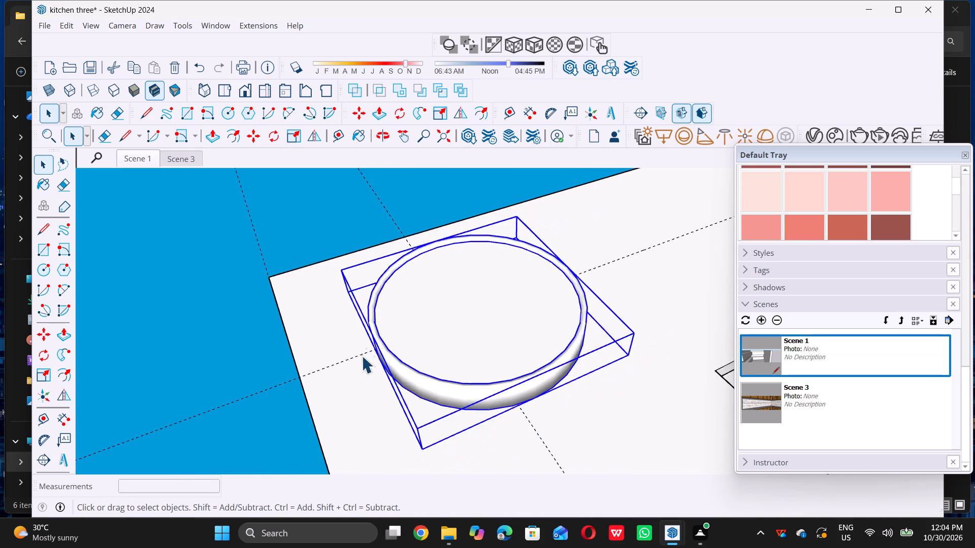
# Scale the same light to about 0.92 along the green axis, pulling in its side facing the ceiling's nearest edge.
pyautogui.scroll(-2, 362, 356)
pyautogui.moveTo(579, 281); pyautogui.dragTo(489, 416, button='middle')
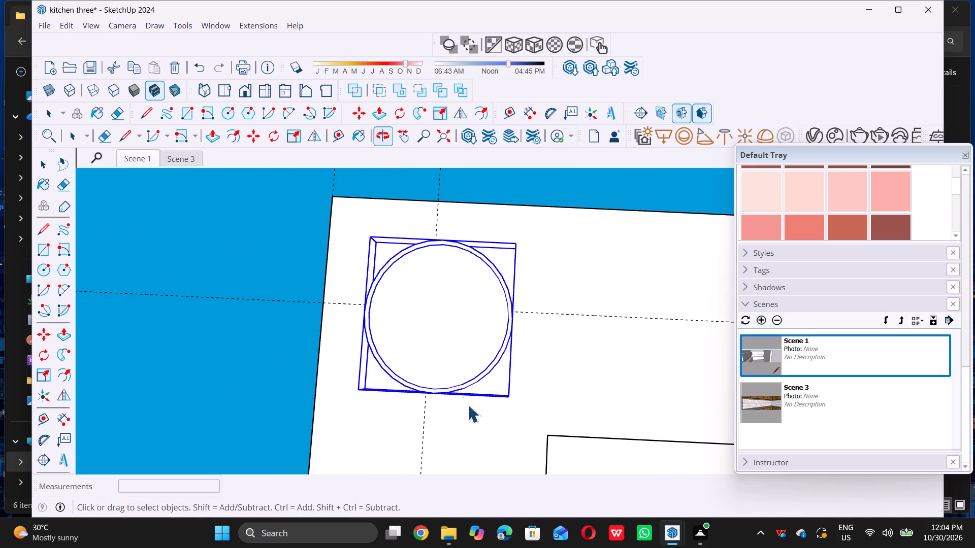
pyautogui.scroll(1, 452, 345)
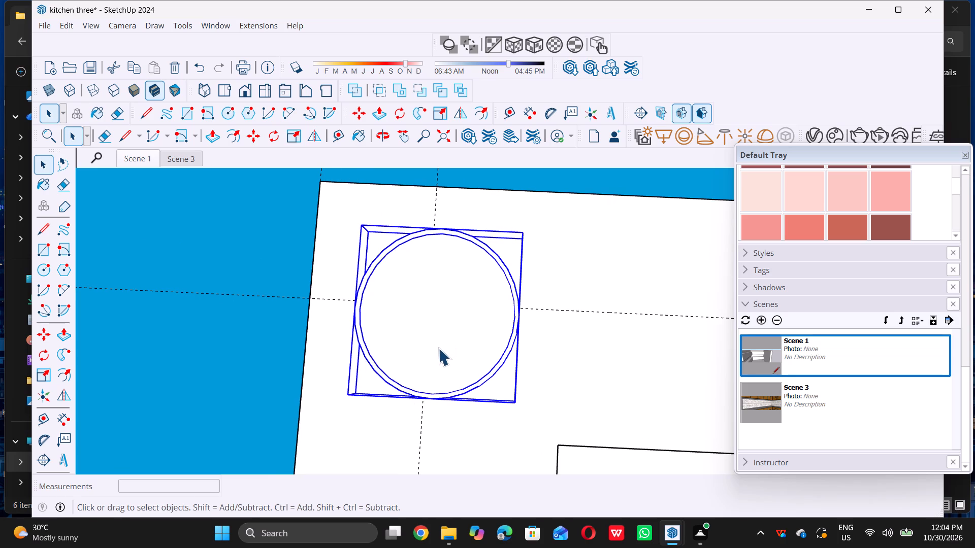
pyautogui.press('s')
pyautogui.moveTo(435, 205); pyautogui.dragTo(422, 261, button='middle')
pyautogui.middleClick(422, 261)
pyautogui.scroll(5, 443, 244)
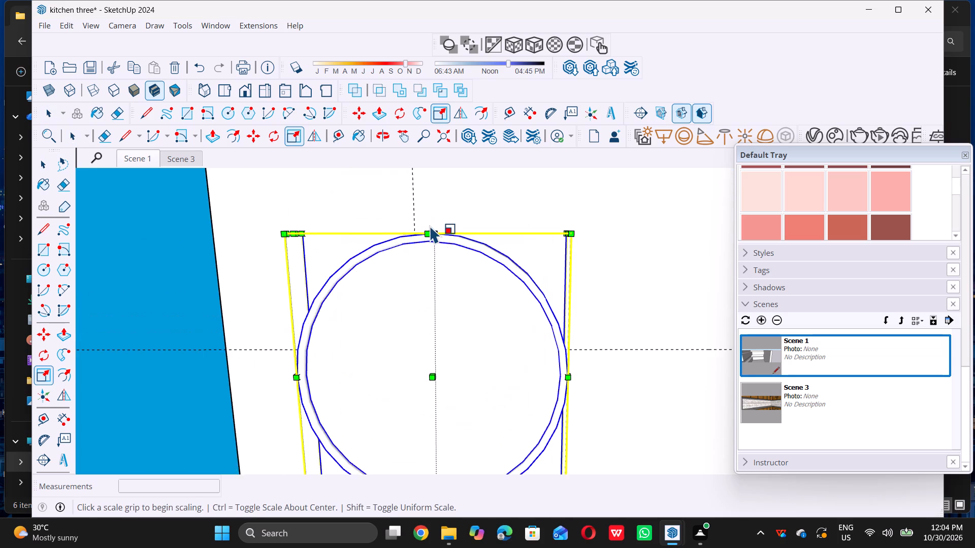
pyautogui.scroll(8, 431, 227)
pyautogui.click(434, 239)
pyautogui.scroll(-2, 434, 239)
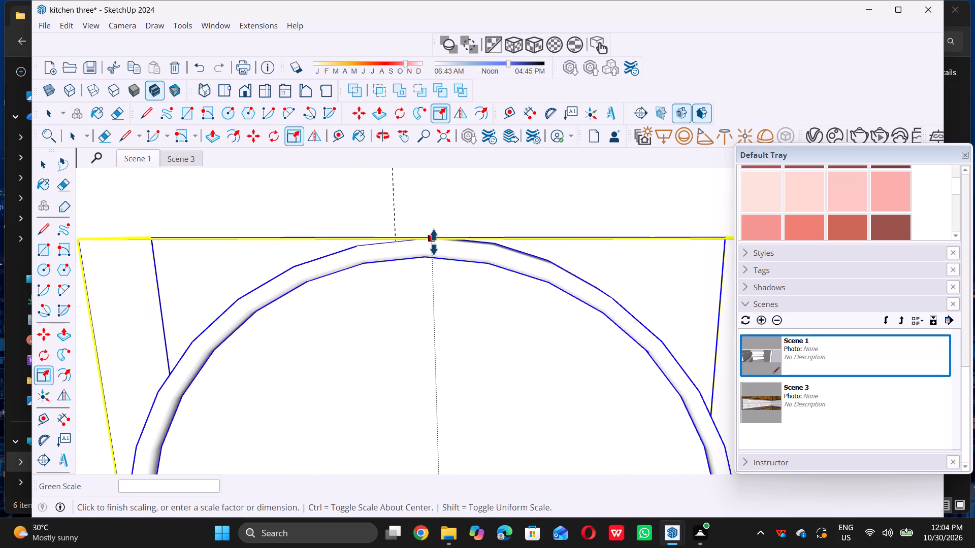
pyautogui.scroll(-11, 434, 242)
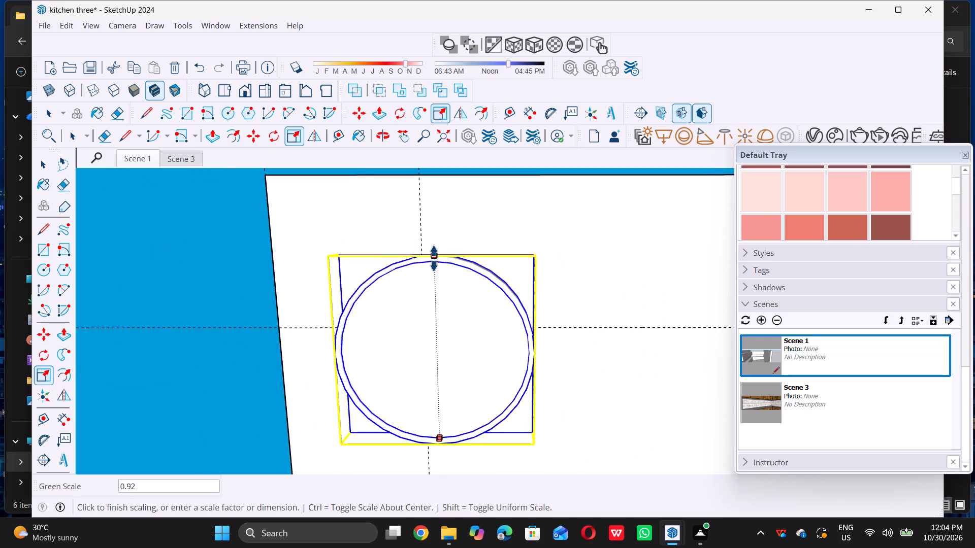
pyautogui.click(434, 259)
# Scale the light to about 0.92 along the green axis from its opposite side, and deselect it.
pyautogui.moveTo(451, 356); pyautogui.dragTo(445, 256, button='middle')
pyautogui.middleClick(445, 256)
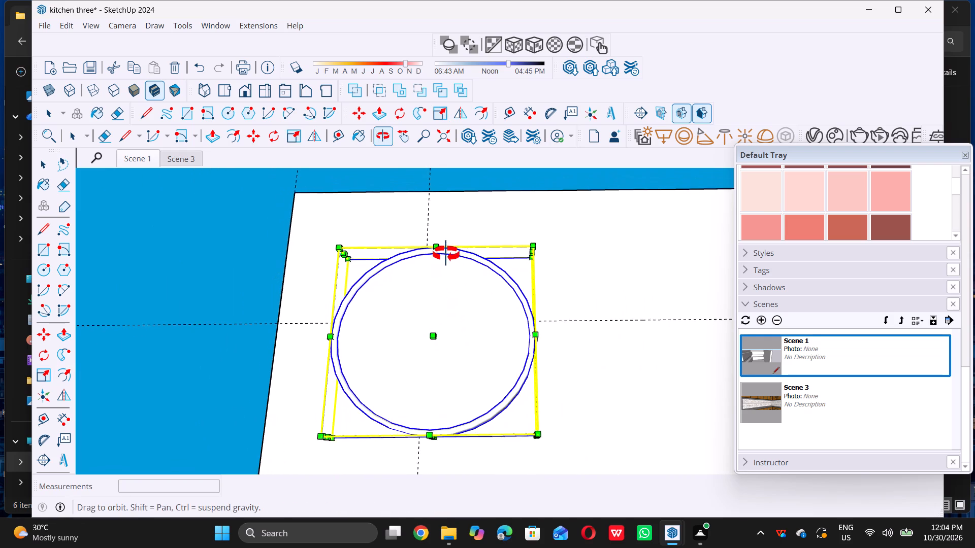
pyautogui.moveTo(436, 413); pyautogui.dragTo(422, 328, button='middle')
pyautogui.scroll(1, 422, 328)
pyautogui.scroll(4, 424, 412)
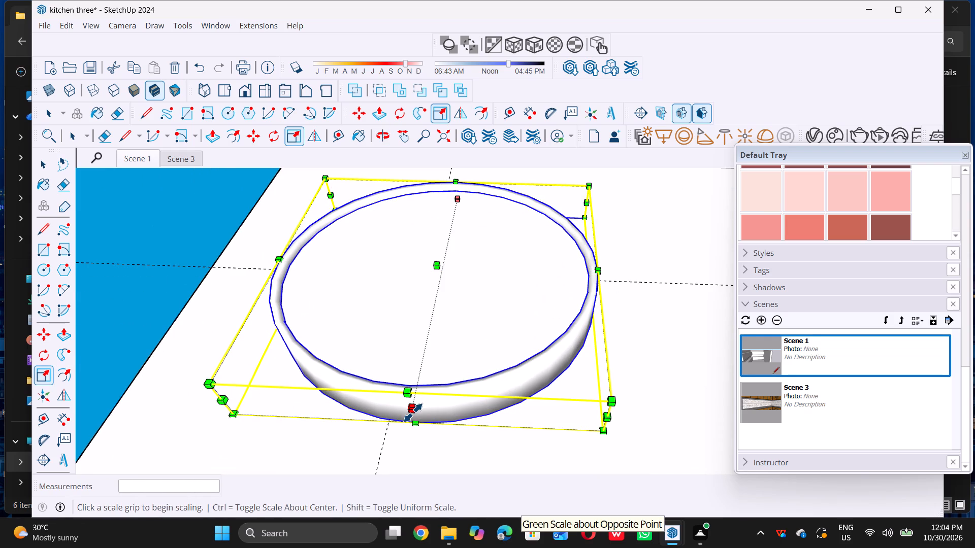
pyautogui.click(413, 413)
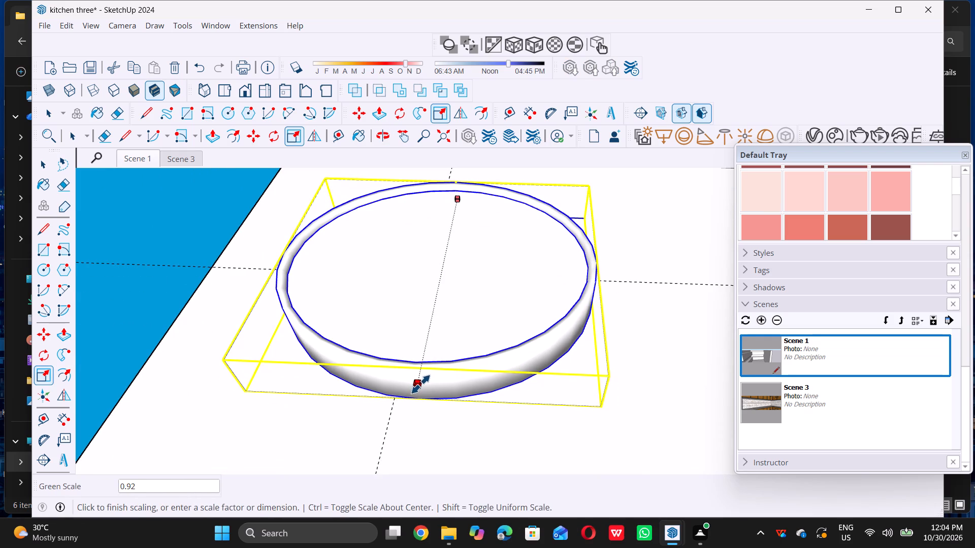
pyautogui.tripleClick(420, 384)
pyautogui.press('space')
pyautogui.scroll(-5, 438, 408)
pyautogui.doubleClick(156, 382)
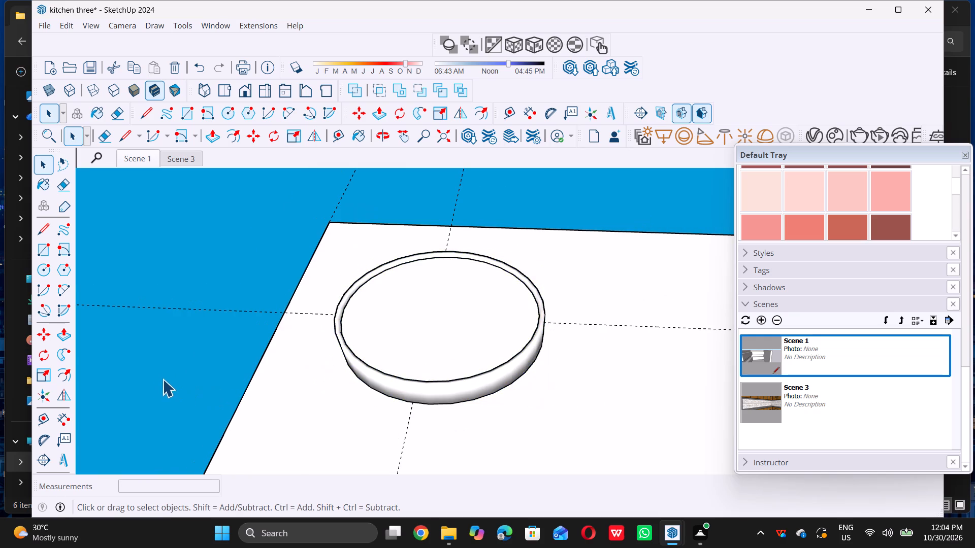
# Delete the other three ceiling lights, keeping only the rescaled one at the corner away from the room.
pyautogui.scroll(-6, 391, 349)
pyautogui.scroll(-5, 448, 344)
pyautogui.scroll(-8, 486, 296)
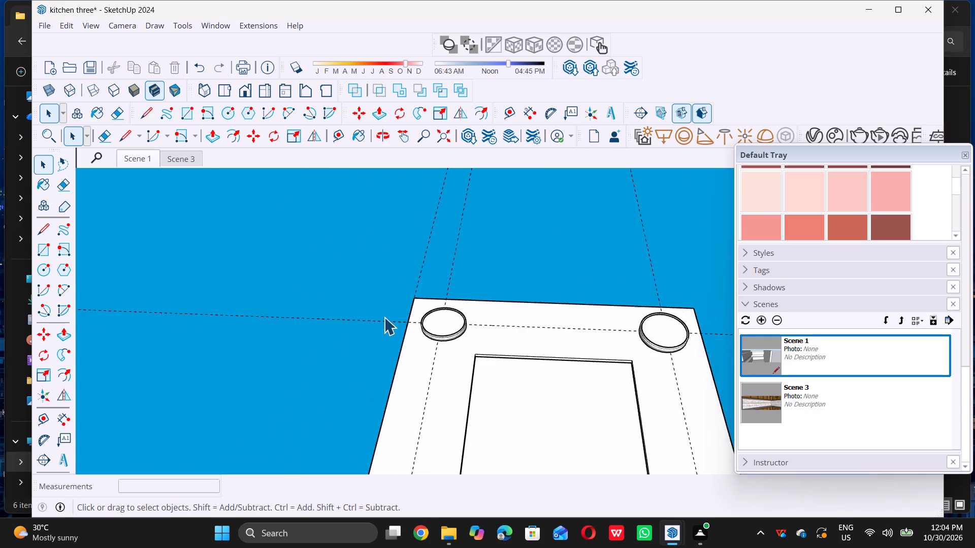
pyautogui.scroll(-6, 384, 317)
pyautogui.moveTo(513, 306); pyautogui.dragTo(489, 373, button='middle')
pyautogui.middleClick(489, 375)
pyautogui.moveTo(496, 384); pyautogui.dragTo(502, 383, button='middle')
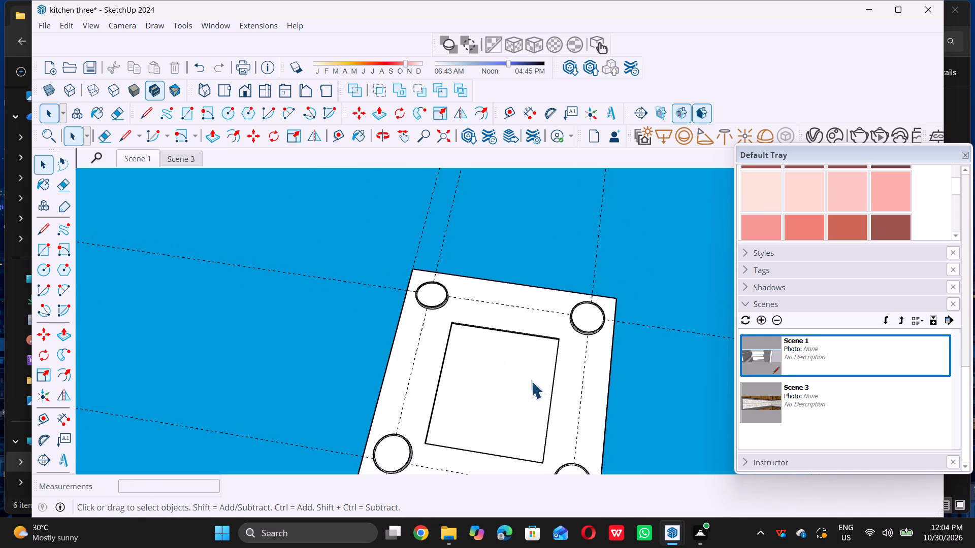
pyautogui.scroll(-4, 416, 394)
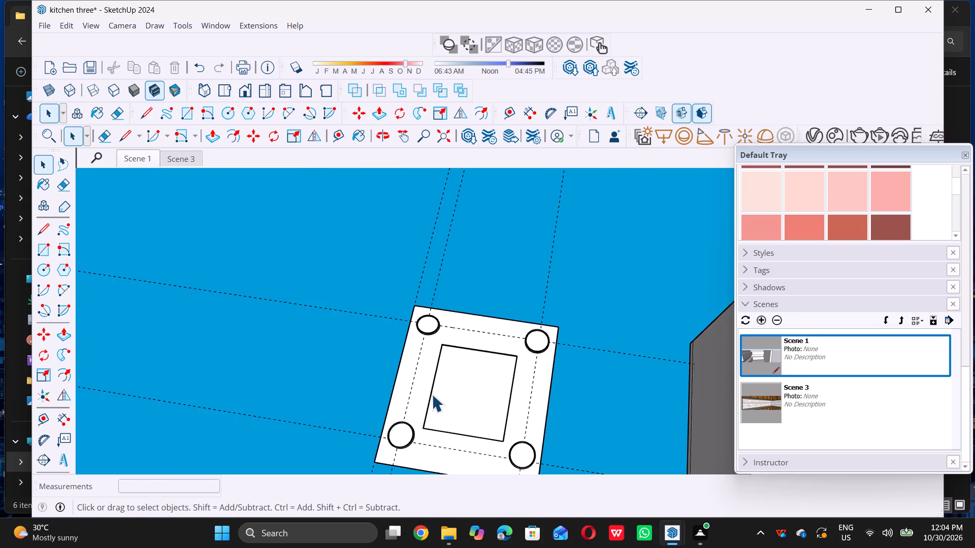
pyautogui.moveTo(438, 396); pyautogui.dragTo(459, 440, button='middle')
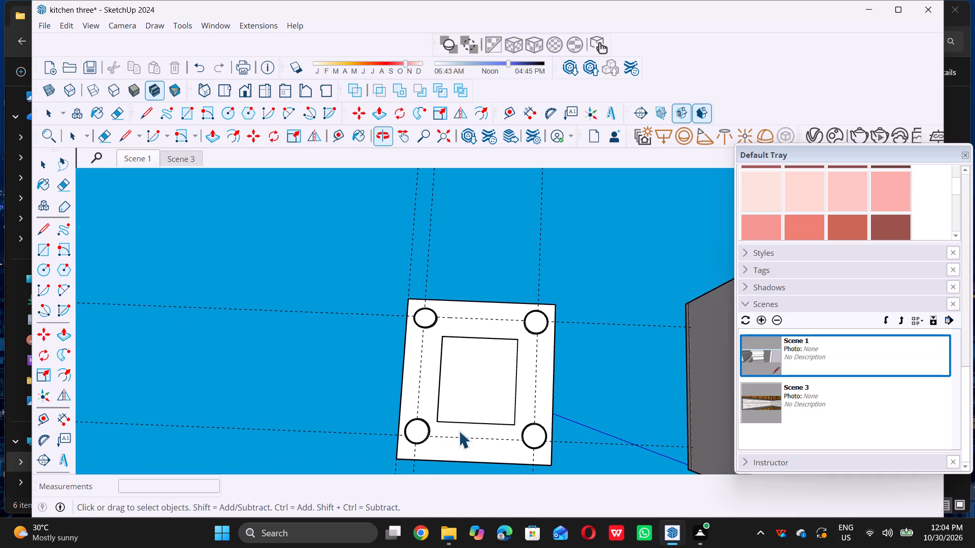
pyautogui.scroll(2, 554, 327)
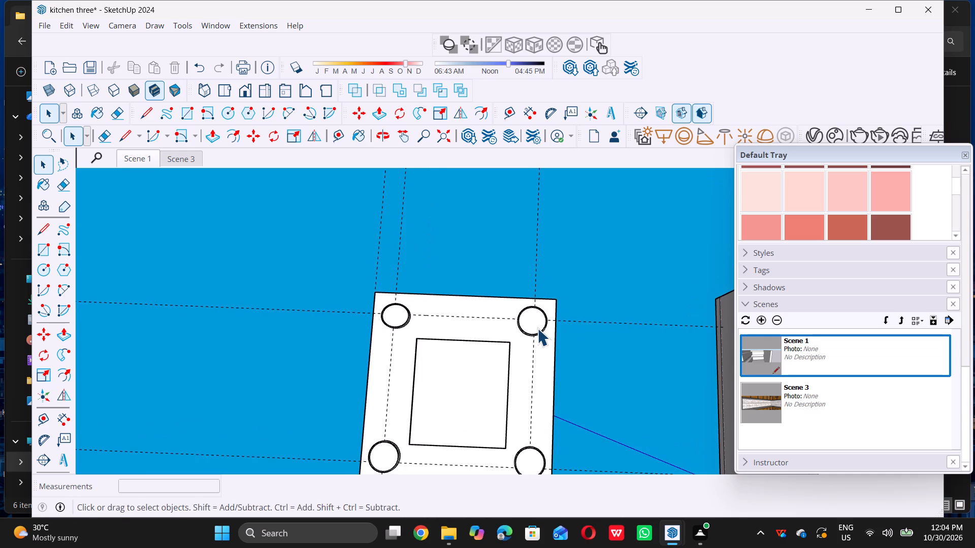
pyautogui.click(537, 328)
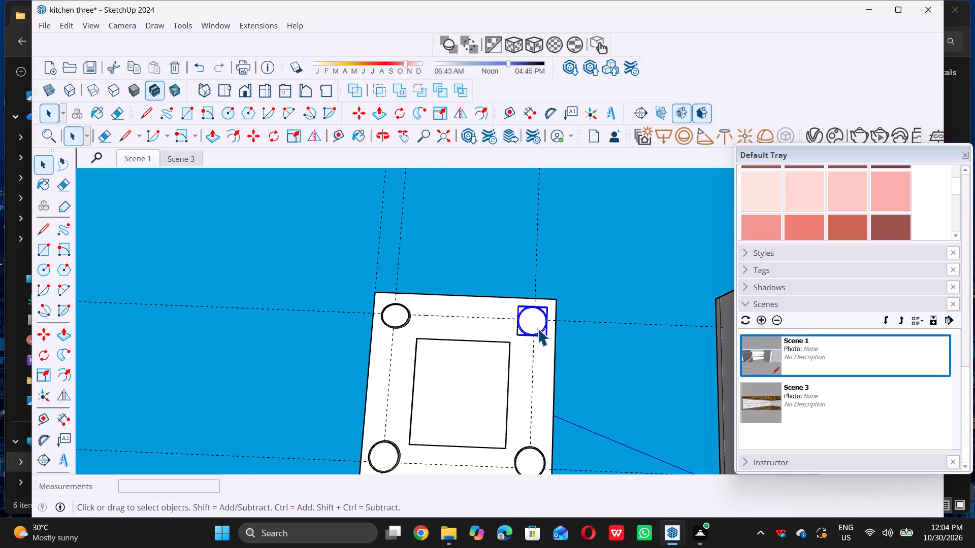
pyautogui.press('Delete')
pyautogui.scroll(-3, 528, 329)
pyautogui.scroll(1, 528, 429)
pyautogui.click(529, 431)
pyautogui.press('Delete')
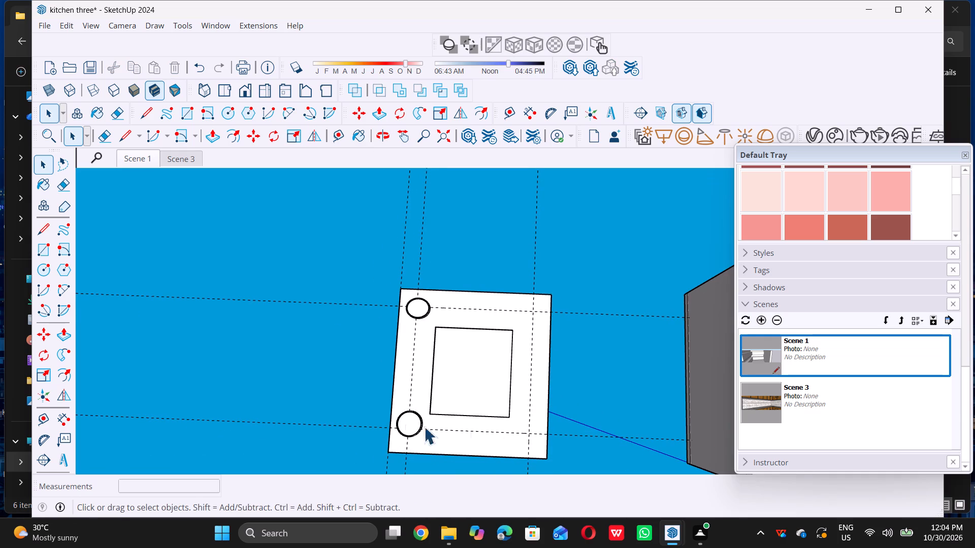
pyautogui.click(404, 424)
pyautogui.press('Delete')
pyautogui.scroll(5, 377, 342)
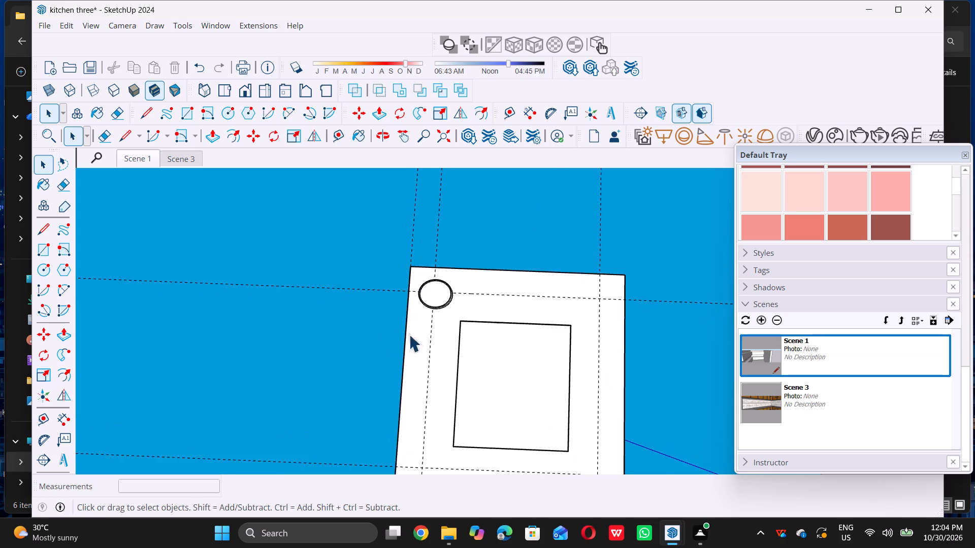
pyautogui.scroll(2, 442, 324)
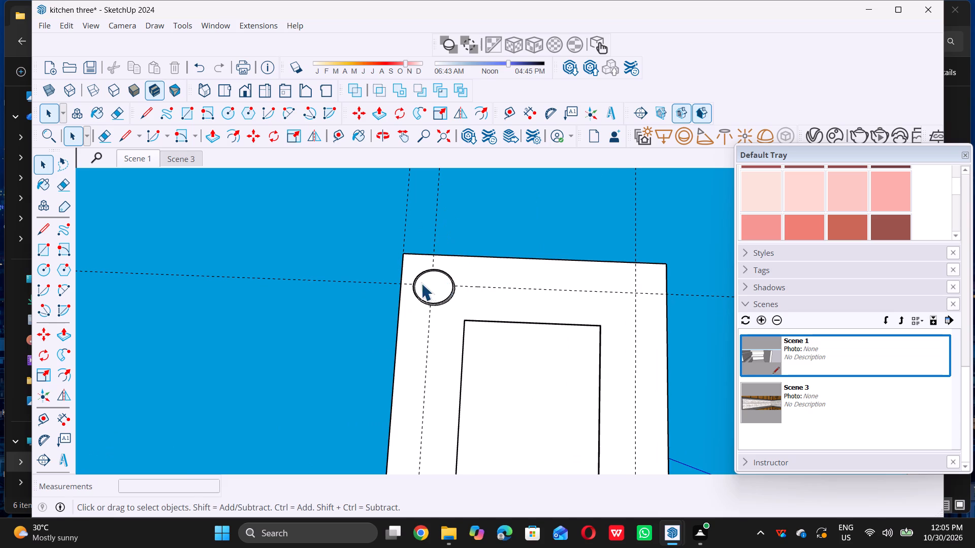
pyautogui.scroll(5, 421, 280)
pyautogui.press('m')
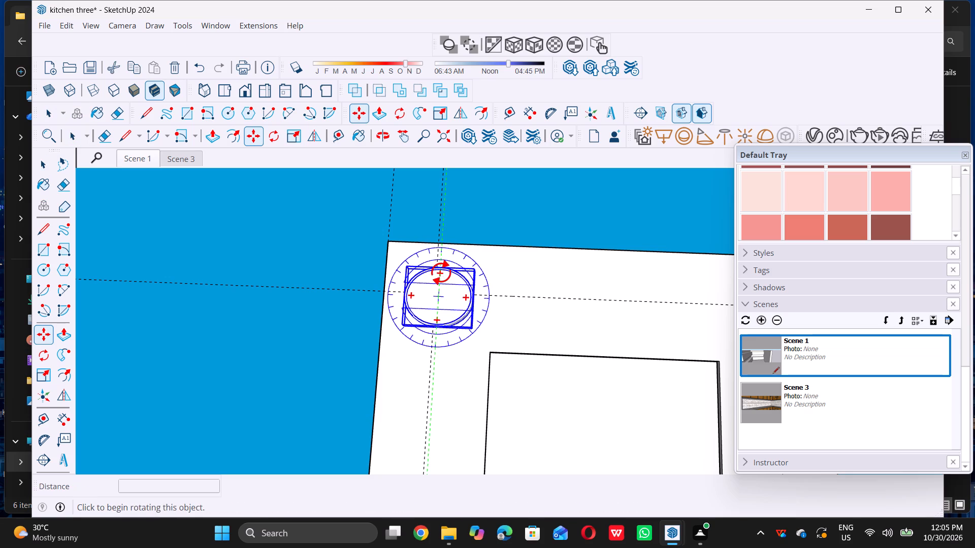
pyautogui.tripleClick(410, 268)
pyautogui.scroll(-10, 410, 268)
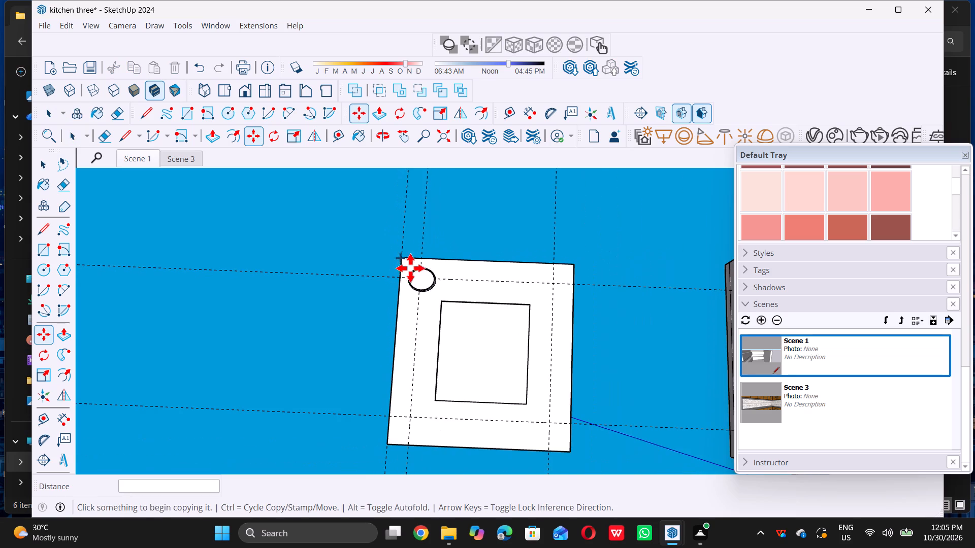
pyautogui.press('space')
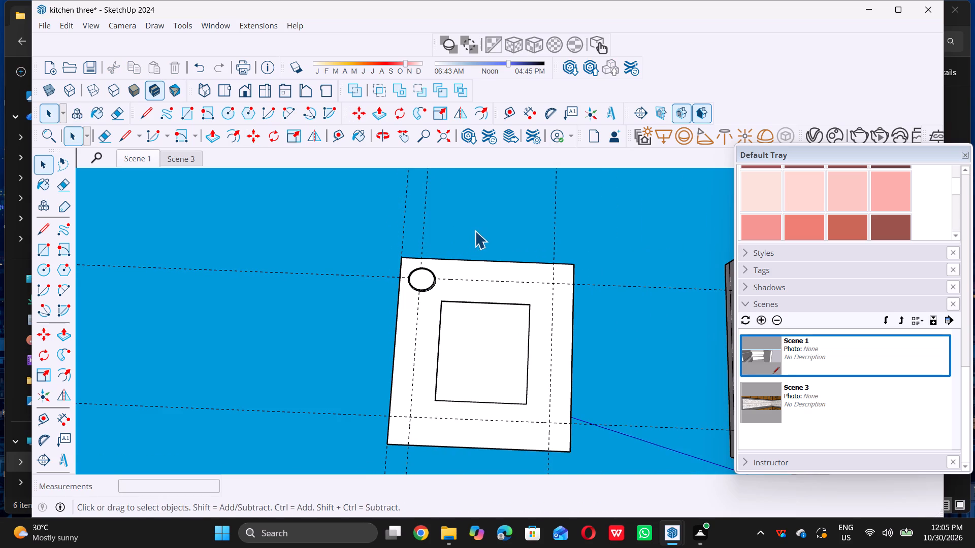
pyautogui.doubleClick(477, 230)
# Copy the rescaled light about 10' 2 1/2" along the red axis to the guide crossing on the room side.
pyautogui.scroll(5, 436, 272)
pyautogui.click(429, 275)
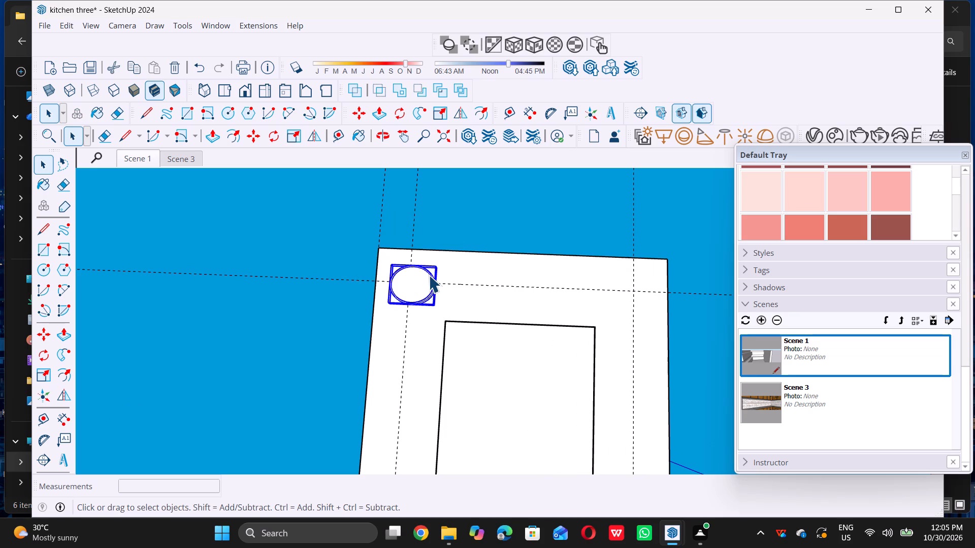
pyautogui.press('m')
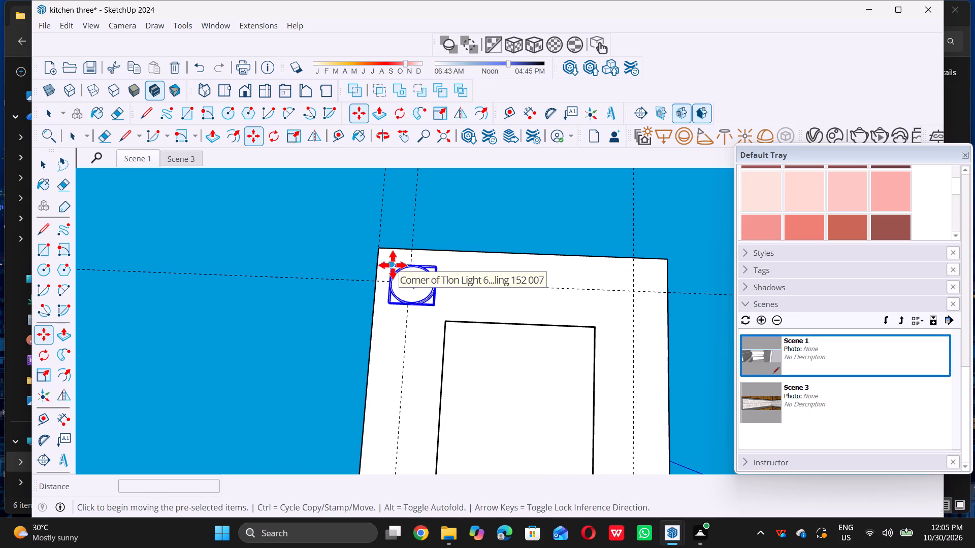
pyautogui.doubleClick(393, 265)
pyautogui.scroll(-5, 393, 265)
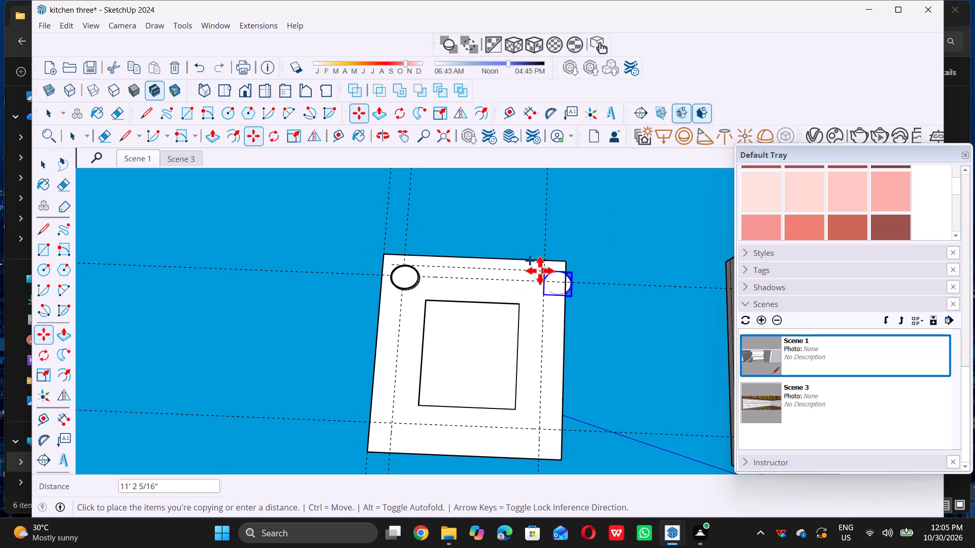
pyautogui.doubleClick(531, 270)
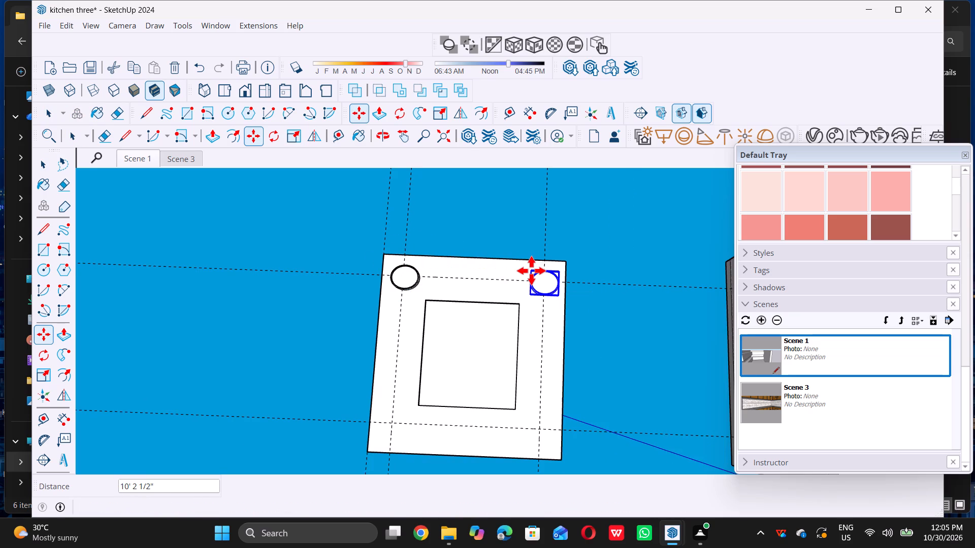
pyautogui.tripleClick(531, 270)
pyautogui.scroll(-4, 531, 270)
pyautogui.scroll(2, 535, 273)
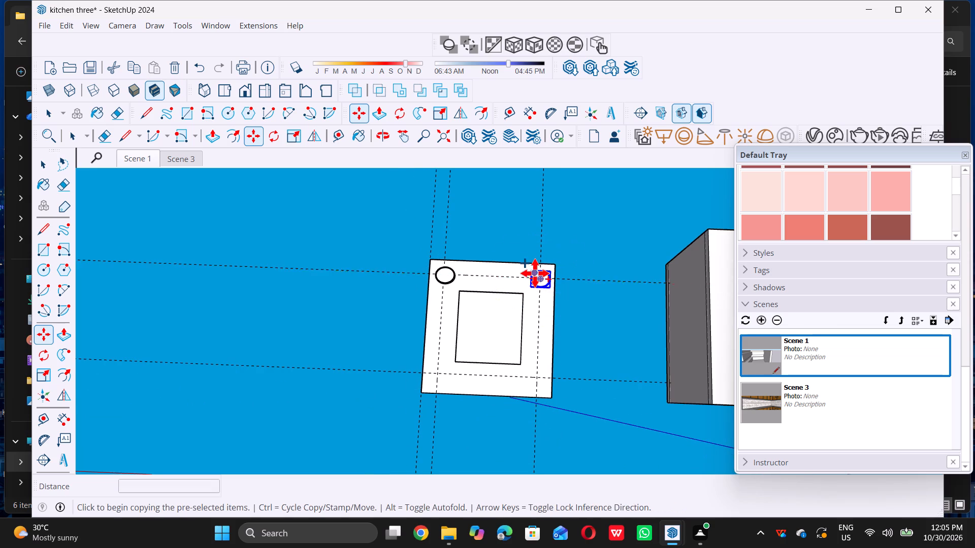
# Copy the room-side light about 10' 7" along the green axis to the guide crossing at the ceiling's opposite room-side corner.
pyautogui.scroll(1, 535, 273)
pyautogui.click(530, 268)
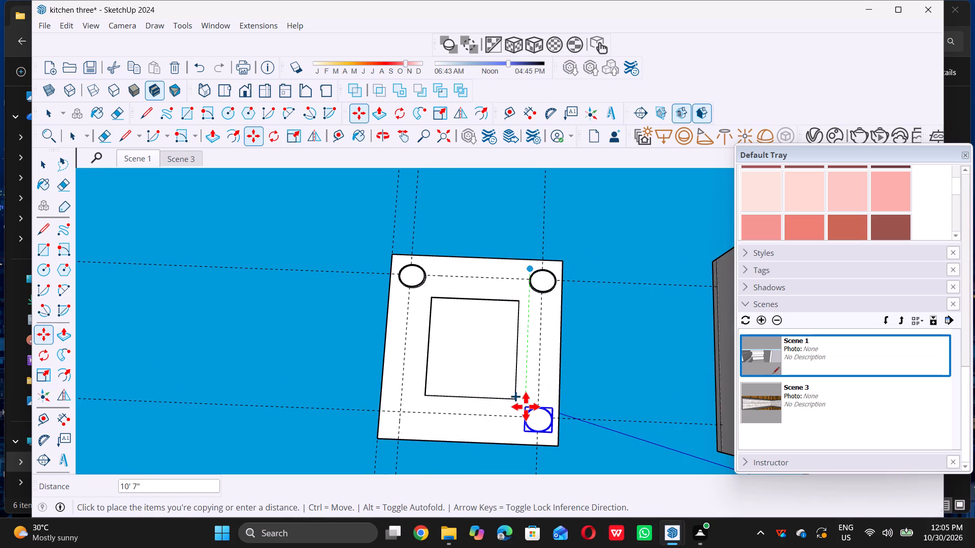
pyautogui.click(525, 403)
# Copy that light about 10' 3 7/16" along the red axis to the last empty guide crossing, and deselect it.
pyautogui.doubleClick(525, 403)
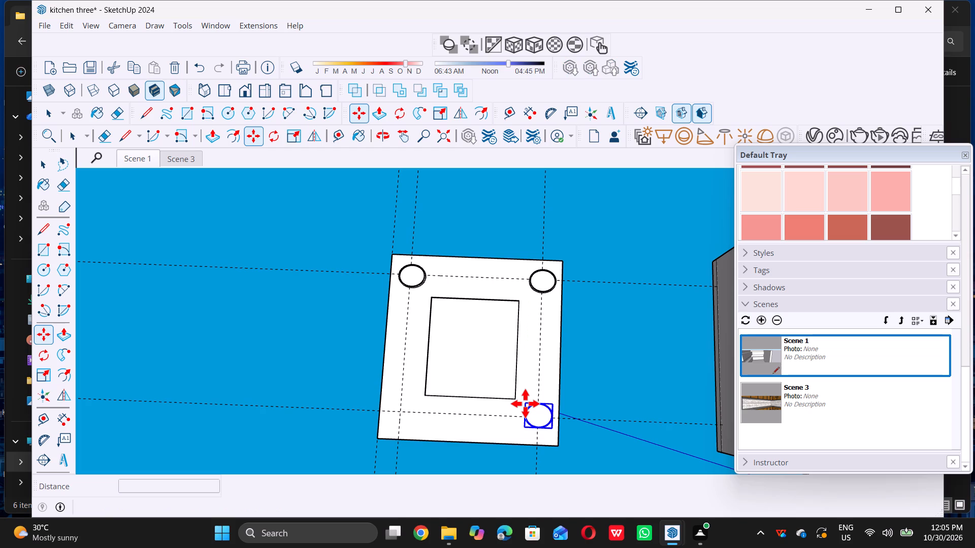
pyautogui.doubleClick(389, 402)
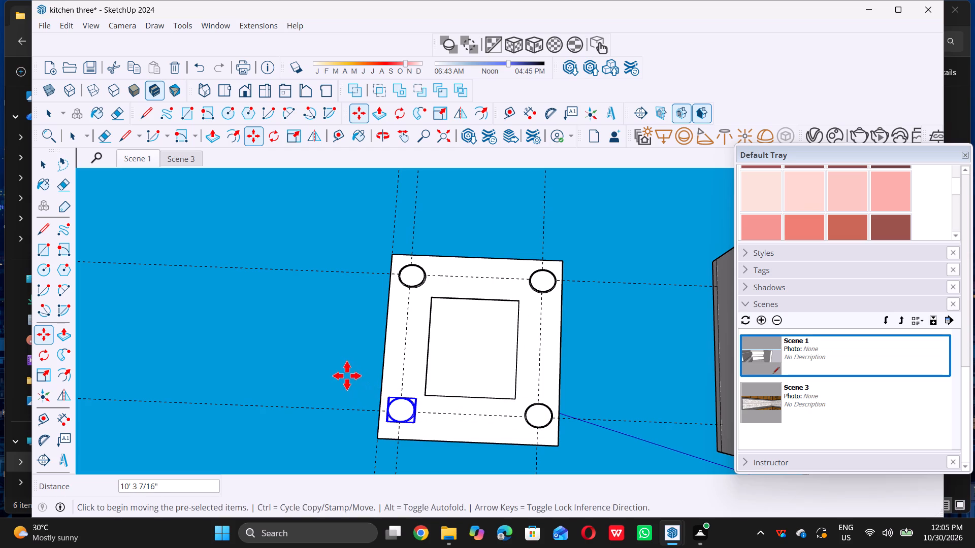
pyautogui.press('space')
pyautogui.tripleClick(300, 342)
# Delete all construction guides from the model.
pyautogui.moveTo(429, 284); pyautogui.dragTo(384, 442, button='middle')
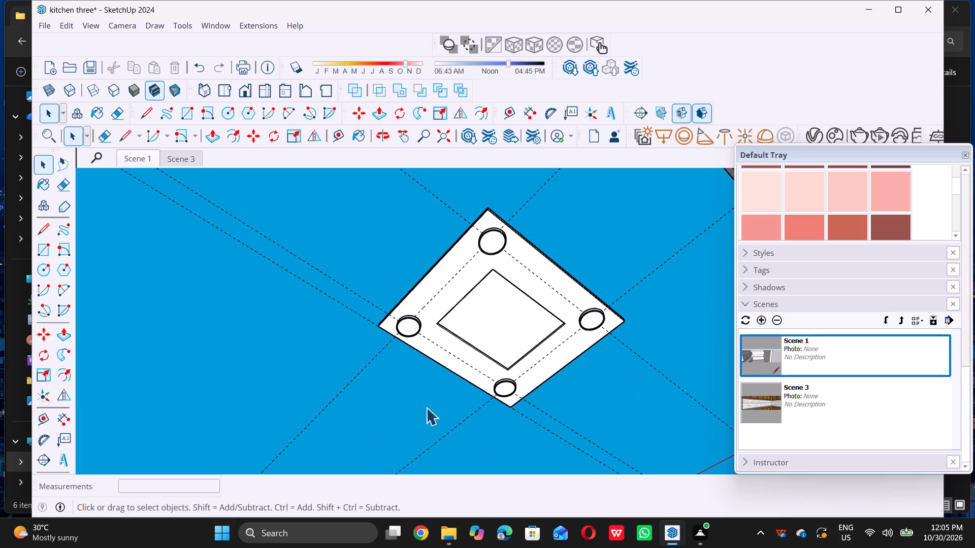
pyautogui.scroll(-10, 443, 385)
pyautogui.moveTo(404, 275); pyautogui.dragTo(589, 418, button='middle')
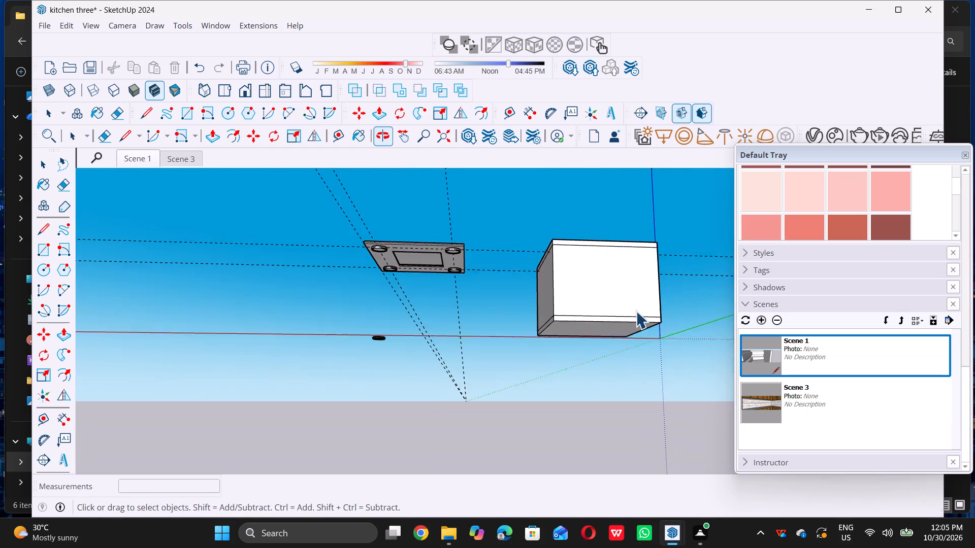
pyautogui.moveTo(632, 294); pyautogui.dragTo(634, 313, button='middle')
pyautogui.click(67, 25)
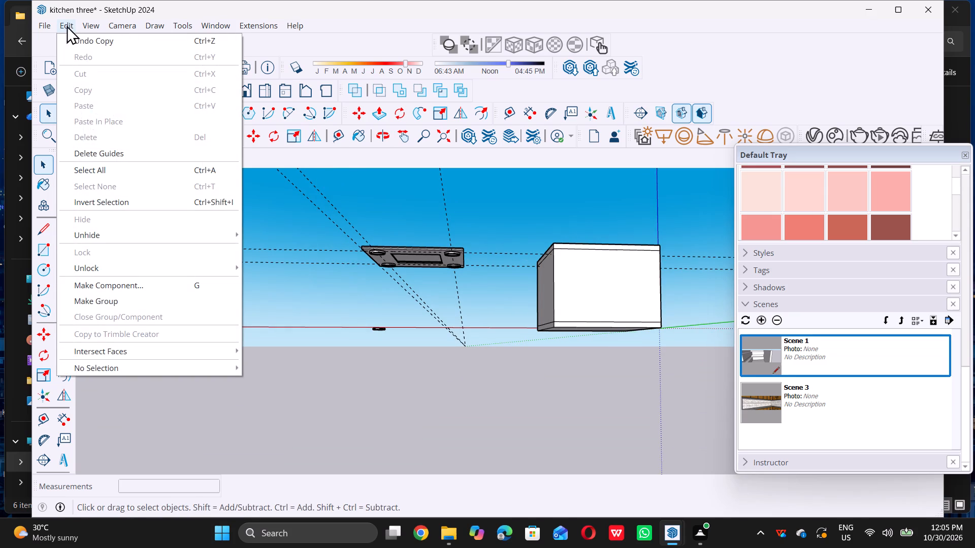
pyautogui.doubleClick(109, 154)
pyautogui.scroll(-5, 150, 225)
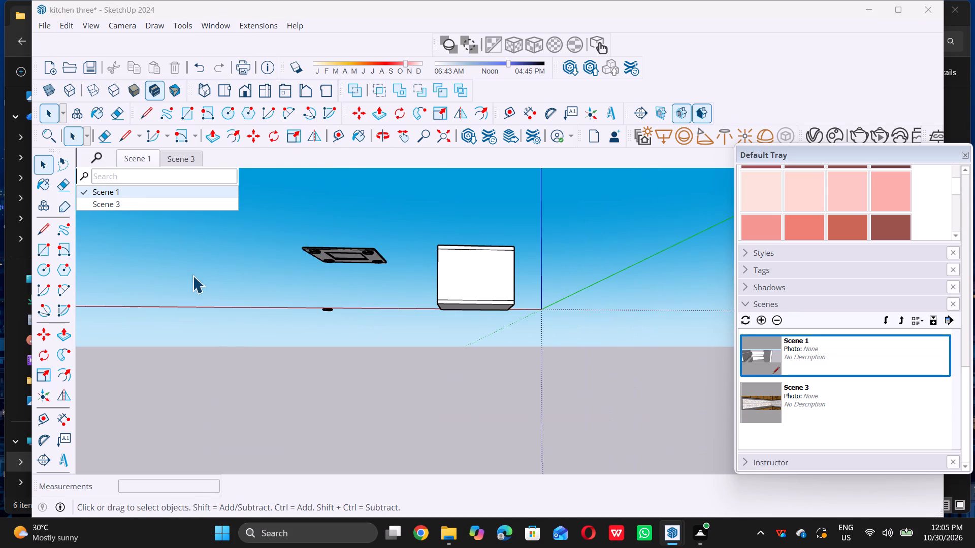
pyautogui.click(198, 303)
# Draw a V-Ray rectangle light on the underside of the marble open shelf above the kitchen sink counter.
pyautogui.scroll(-5, 202, 293)
pyautogui.moveTo(197, 293); pyautogui.dragTo(576, 360, button='middle')
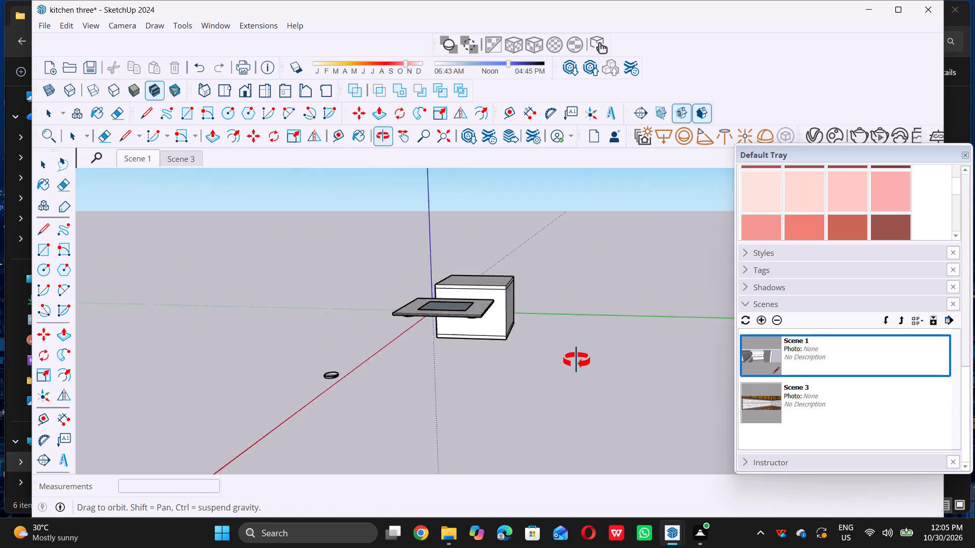
pyautogui.moveTo(576, 360); pyautogui.dragTo(585, 362, button='middle')
pyautogui.scroll(-16, 491, 347)
pyautogui.moveTo(412, 351); pyautogui.dragTo(530, 346, button='middle')
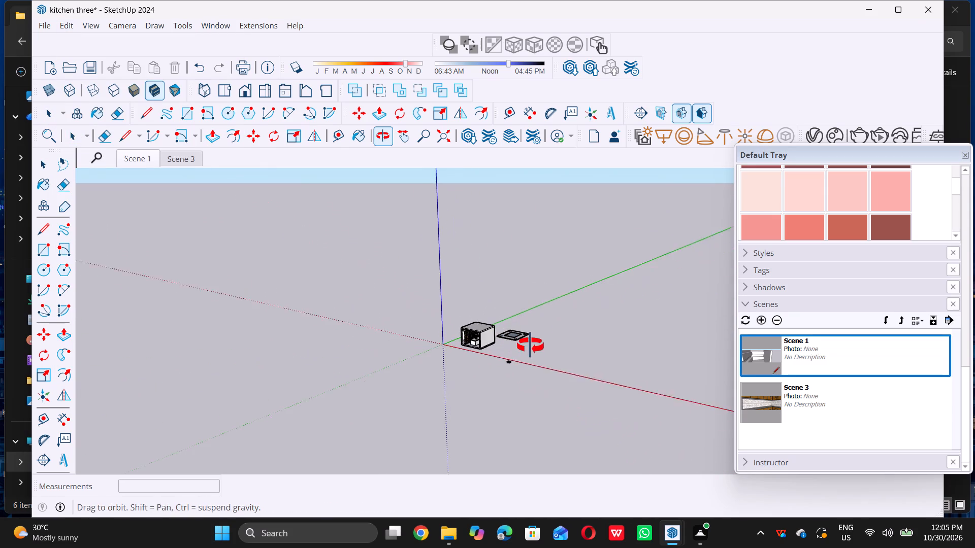
pyautogui.moveTo(530, 346); pyautogui.dragTo(547, 313, button='middle')
pyautogui.scroll(20, 518, 321)
pyautogui.scroll(2, 518, 321)
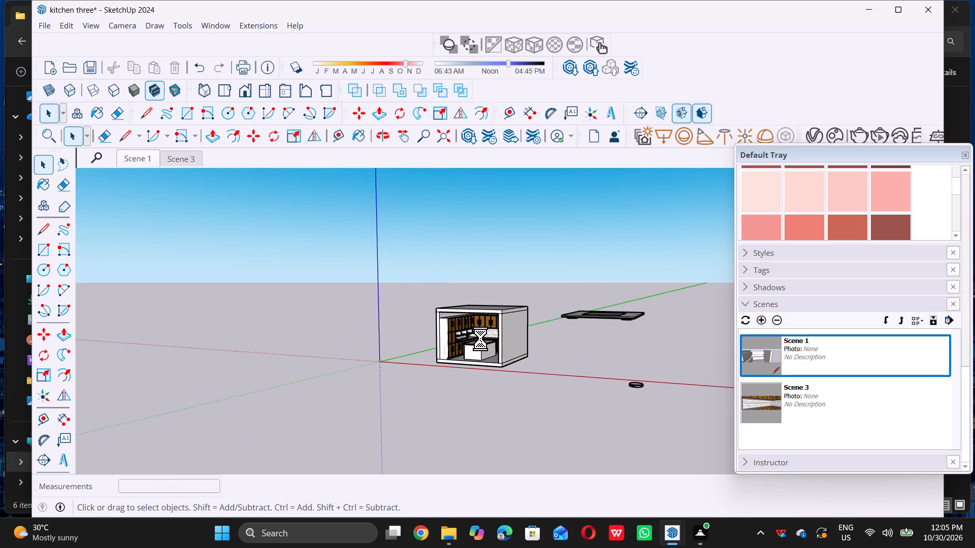
pyautogui.scroll(2, 480, 338)
pyautogui.scroll(-20, 151, 378)
pyautogui.scroll(-3, 151, 378)
pyautogui.scroll(-2, 368, 319)
pyautogui.scroll(-11, 430, 338)
pyautogui.moveTo(457, 364); pyautogui.dragTo(487, 321, button='middle')
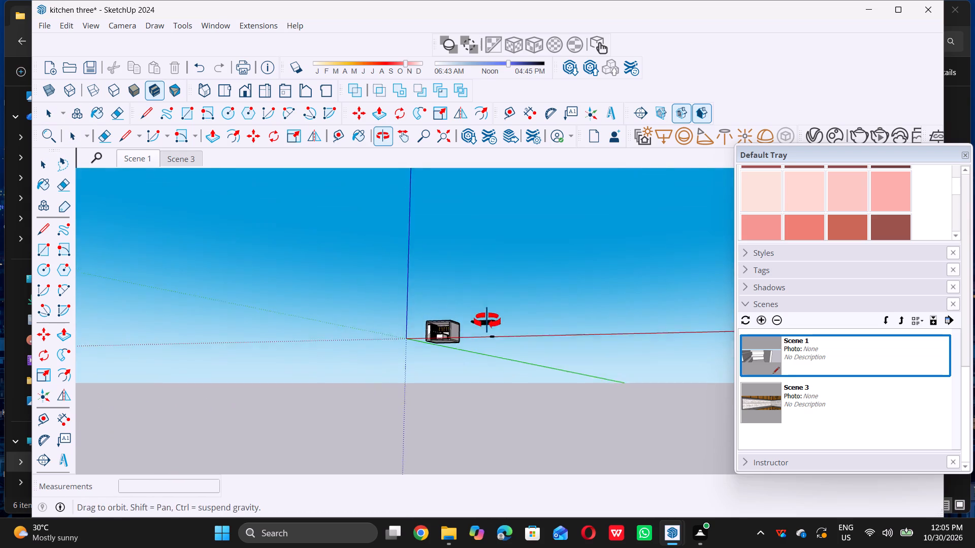
pyautogui.moveTo(487, 321); pyautogui.dragTo(486, 321, button='middle')
pyautogui.scroll(20, 442, 339)
pyautogui.scroll(7, 442, 339)
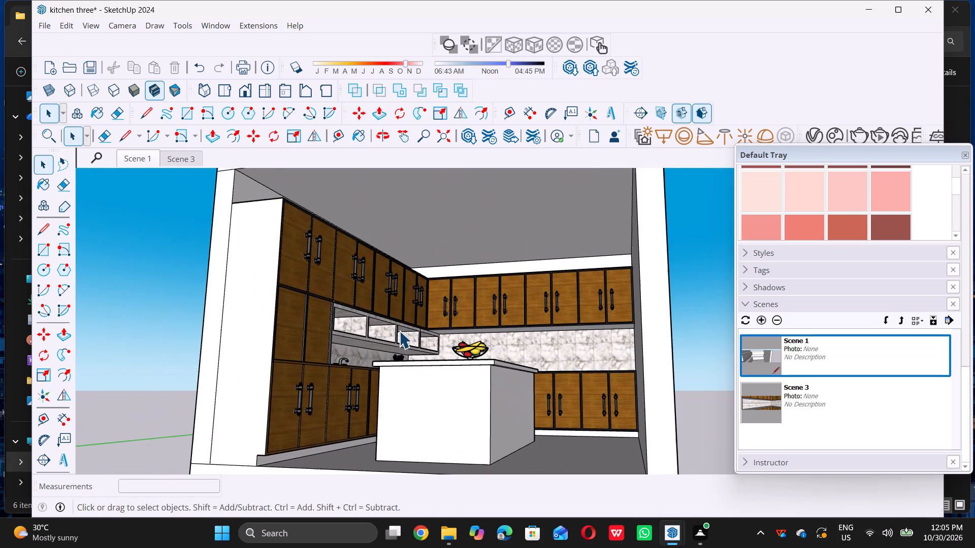
pyautogui.moveTo(380, 346); pyautogui.dragTo(366, 358, button='middle')
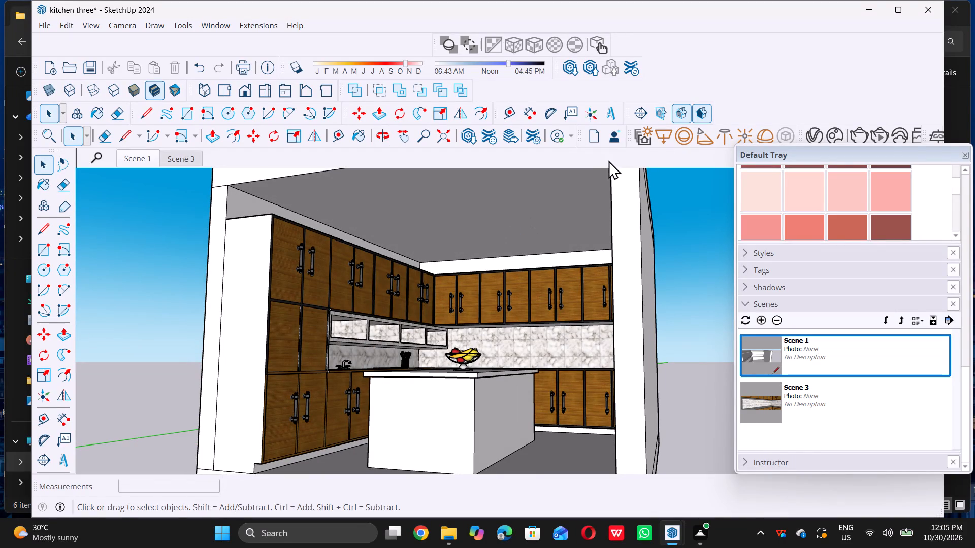
pyautogui.click(661, 137)
pyautogui.moveTo(383, 361); pyautogui.dragTo(357, 329, button='middle')
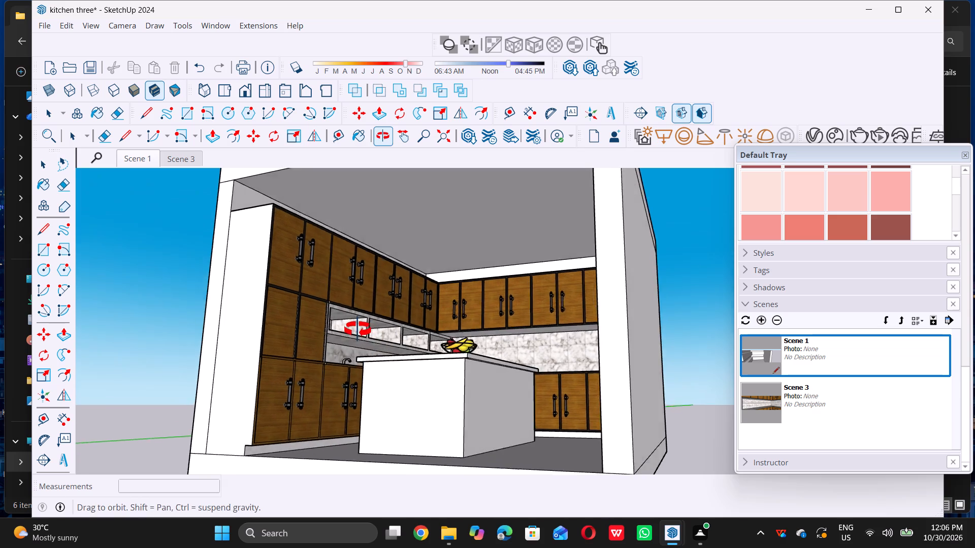
pyautogui.moveTo(357, 329); pyautogui.dragTo(355, 329, button='middle')
pyautogui.middleClick(353, 331)
pyautogui.scroll(6, 356, 337)
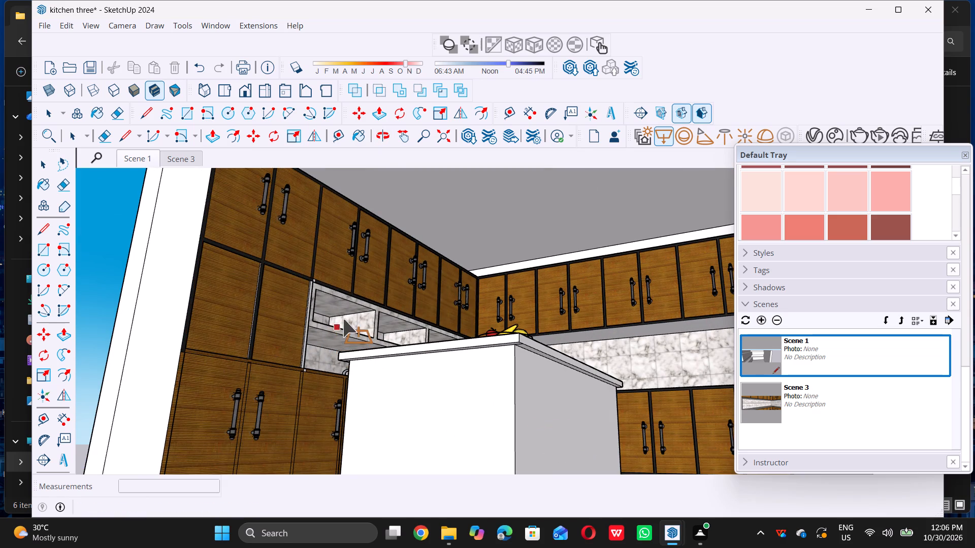
pyautogui.scroll(10, 346, 314)
pyautogui.scroll(5, 380, 414)
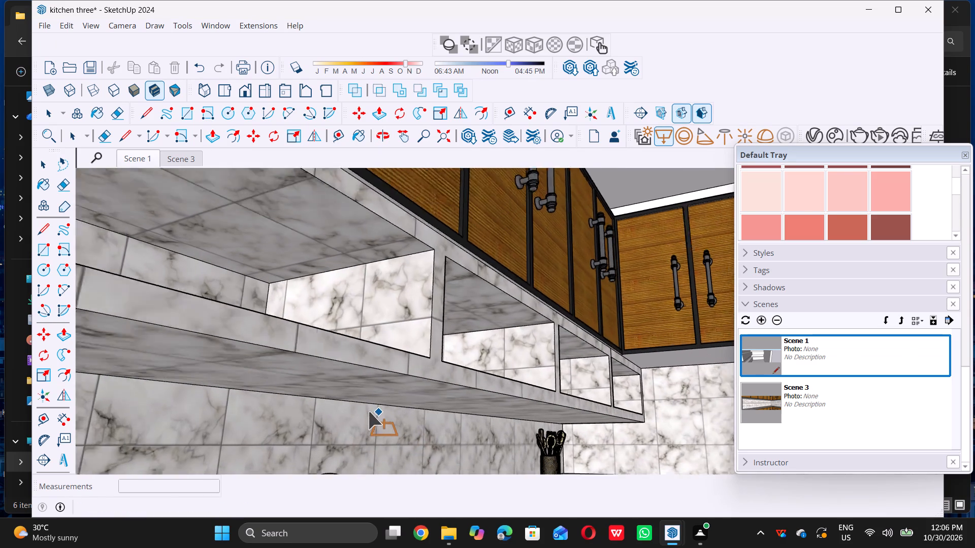
pyautogui.moveTo(377, 407); pyautogui.dragTo(216, 399, button='middle')
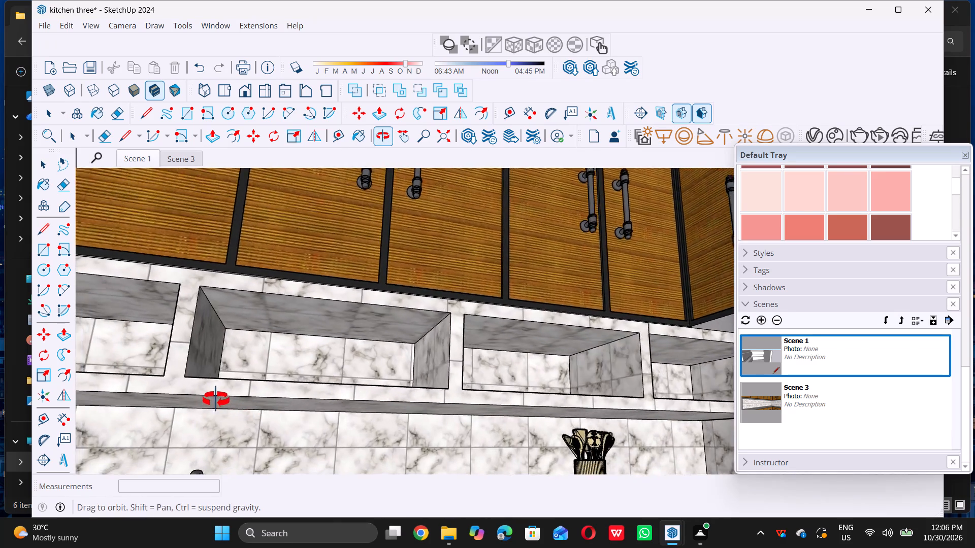
pyautogui.moveTo(216, 399); pyautogui.dragTo(183, 393, button='middle')
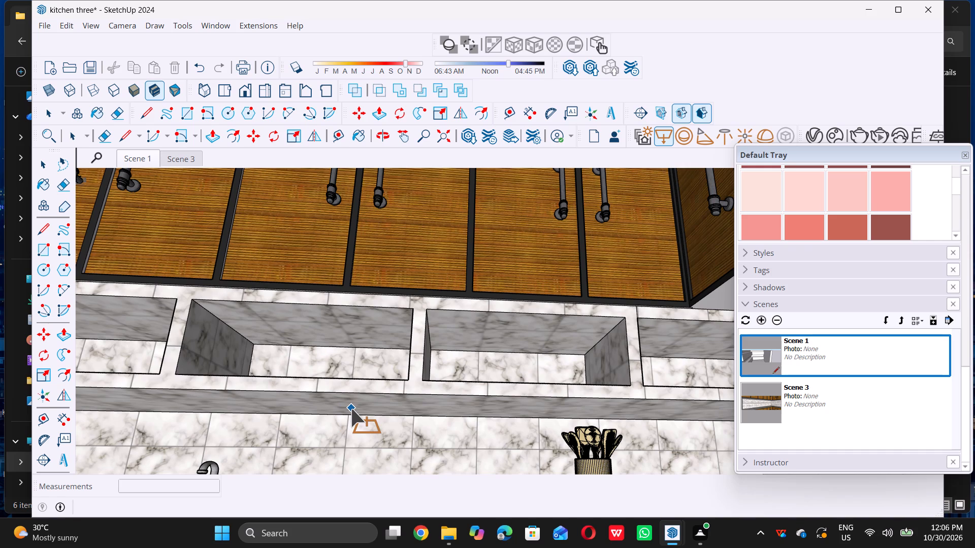
pyautogui.doubleClick(352, 407)
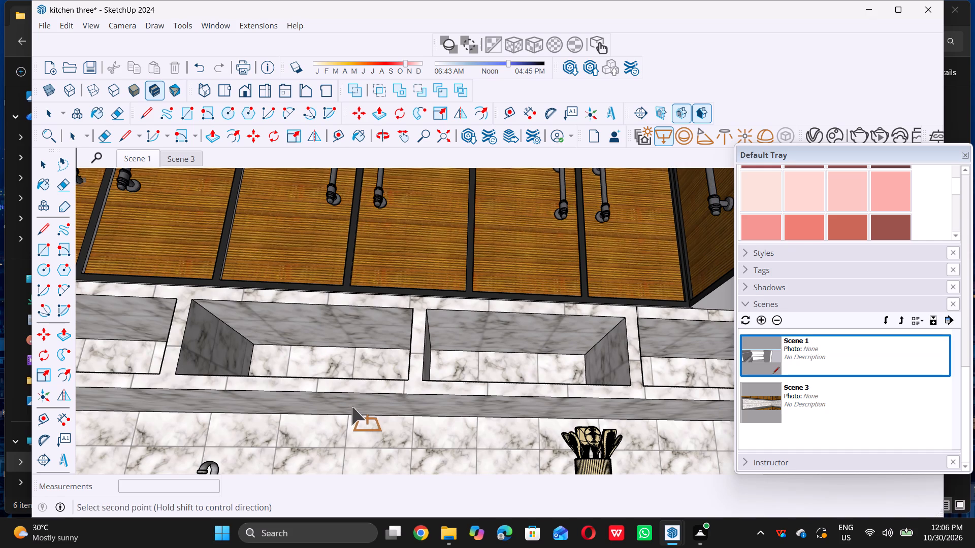
pyautogui.click(420, 415)
pyautogui.press('space')
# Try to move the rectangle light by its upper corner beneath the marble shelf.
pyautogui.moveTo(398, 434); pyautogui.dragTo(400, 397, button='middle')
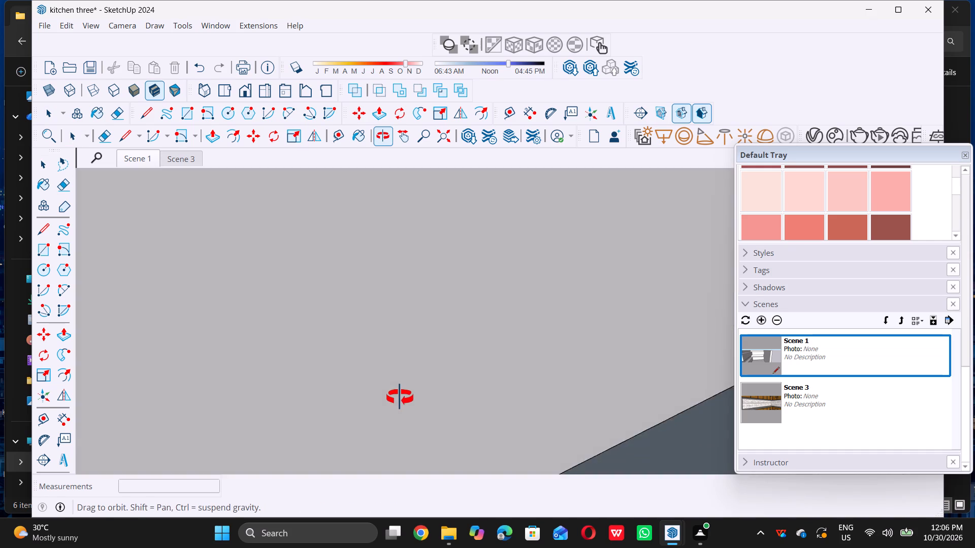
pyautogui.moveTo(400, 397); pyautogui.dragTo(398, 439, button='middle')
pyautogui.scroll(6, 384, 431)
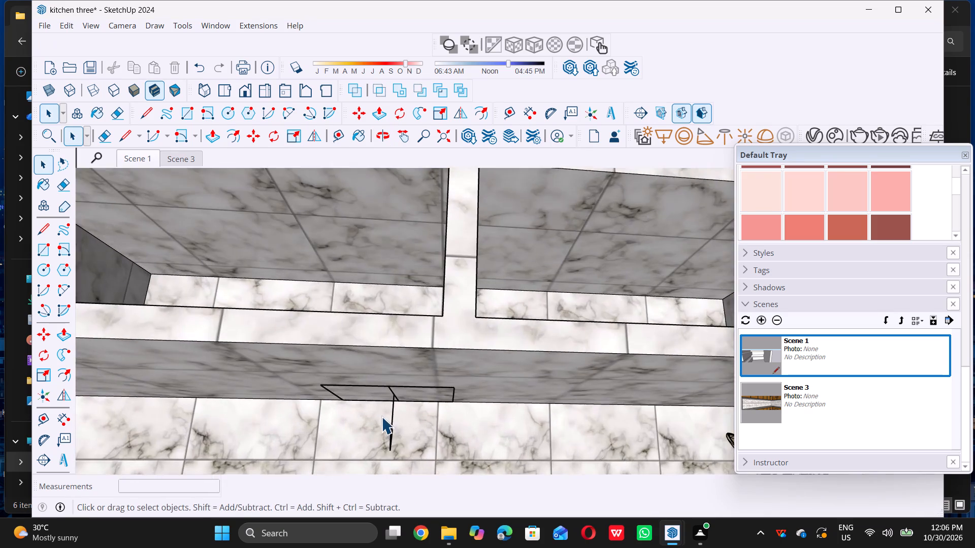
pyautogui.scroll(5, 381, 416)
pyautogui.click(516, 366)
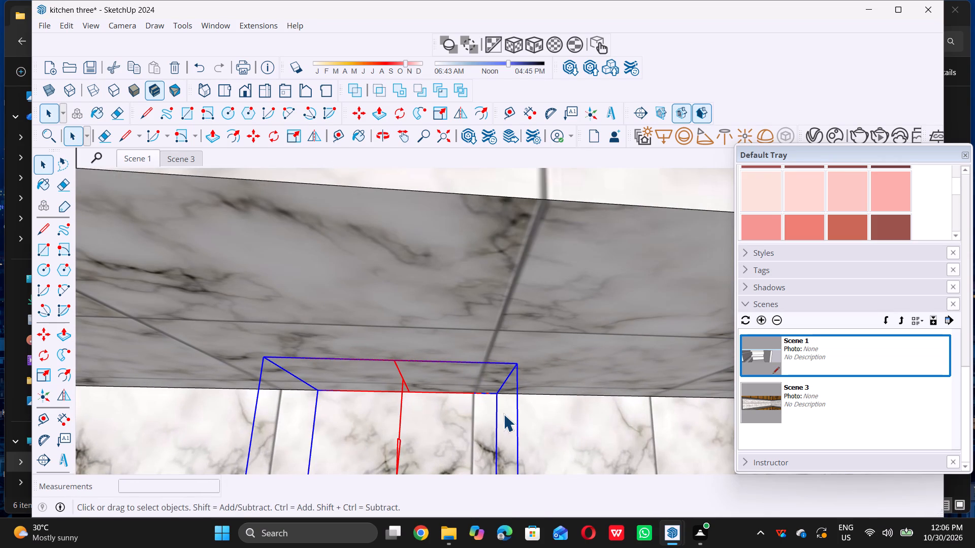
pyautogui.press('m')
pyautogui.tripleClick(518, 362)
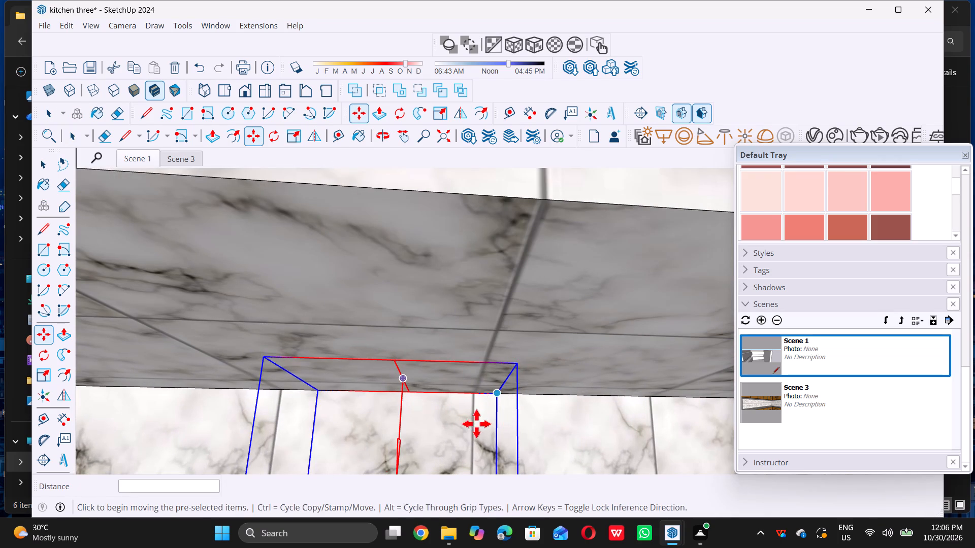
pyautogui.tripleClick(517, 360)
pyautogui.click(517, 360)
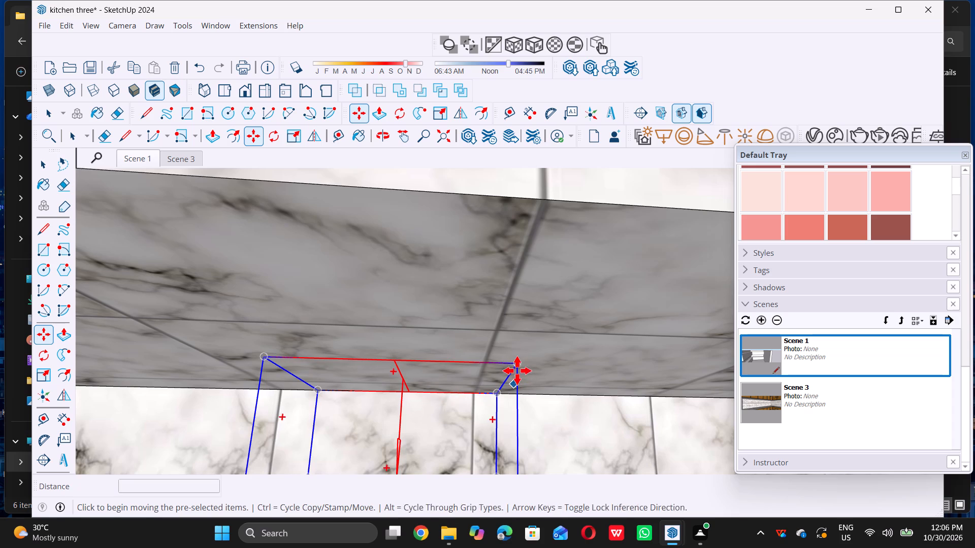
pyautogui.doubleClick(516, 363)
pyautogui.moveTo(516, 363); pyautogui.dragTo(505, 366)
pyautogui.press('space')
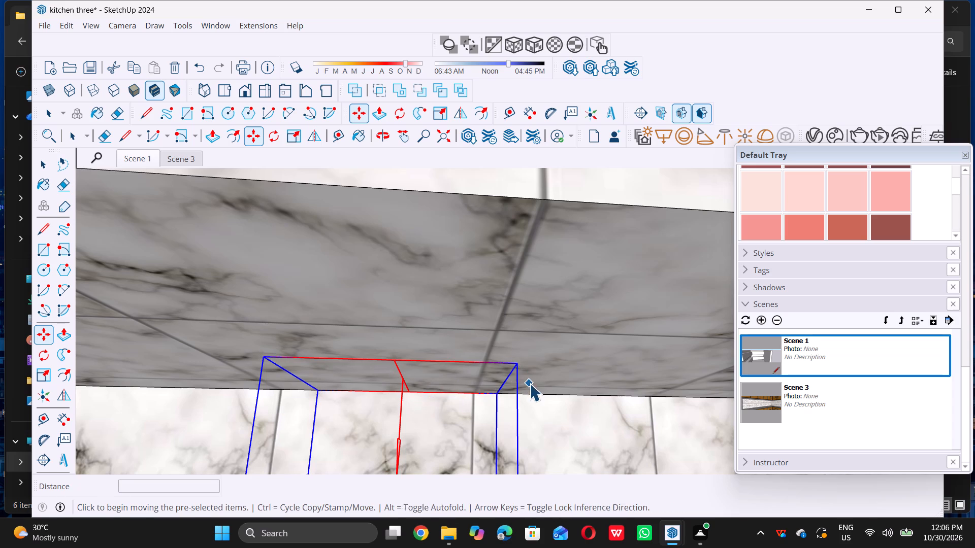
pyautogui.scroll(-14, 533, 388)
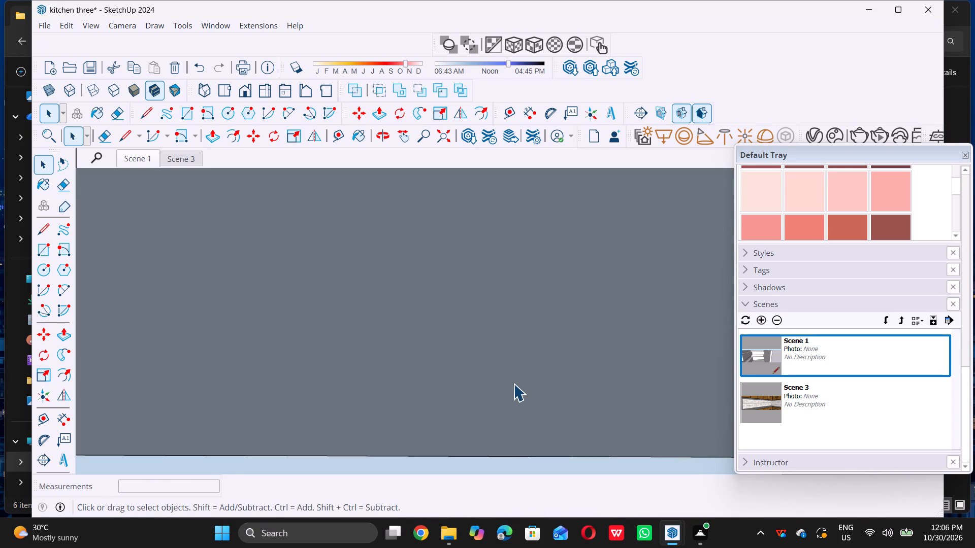
# Move the selected rectangle light by its upper front corner about 4" beneath the marble shelf.
pyautogui.click(181, 157)
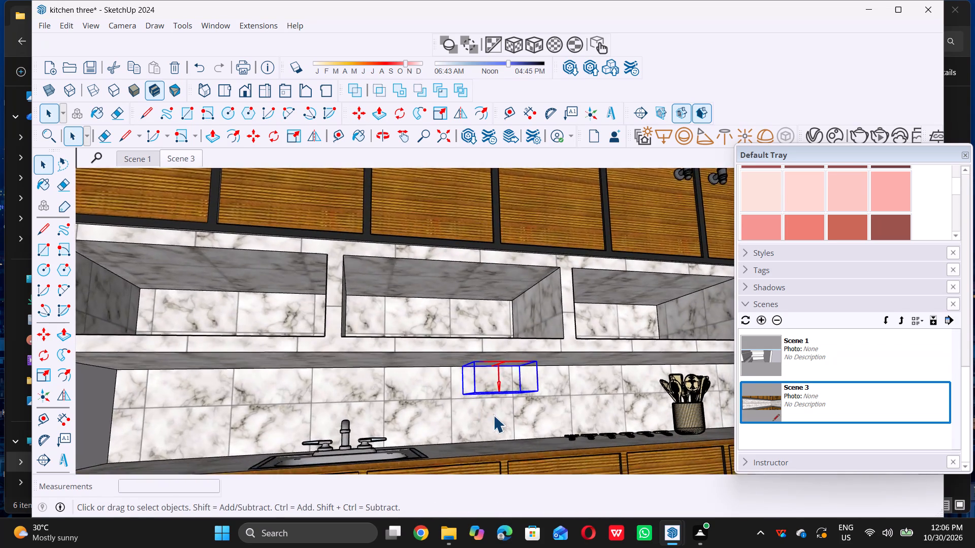
pyautogui.moveTo(490, 408); pyautogui.dragTo(462, 338, button='middle')
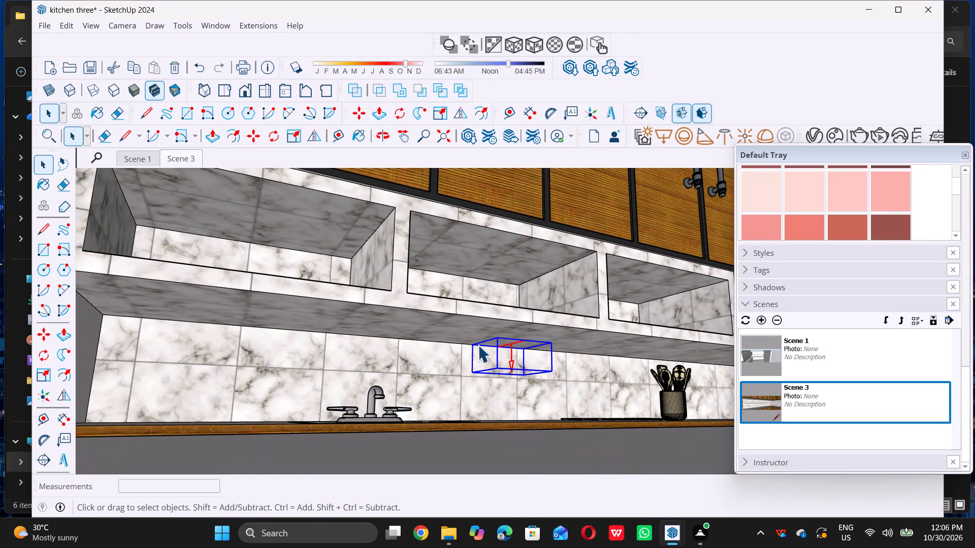
pyautogui.scroll(11, 541, 353)
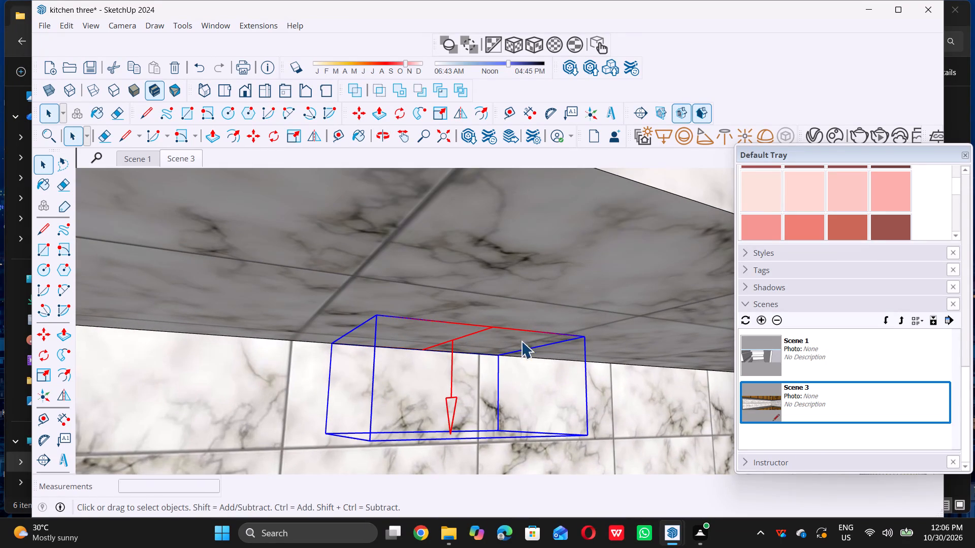
pyautogui.press('m')
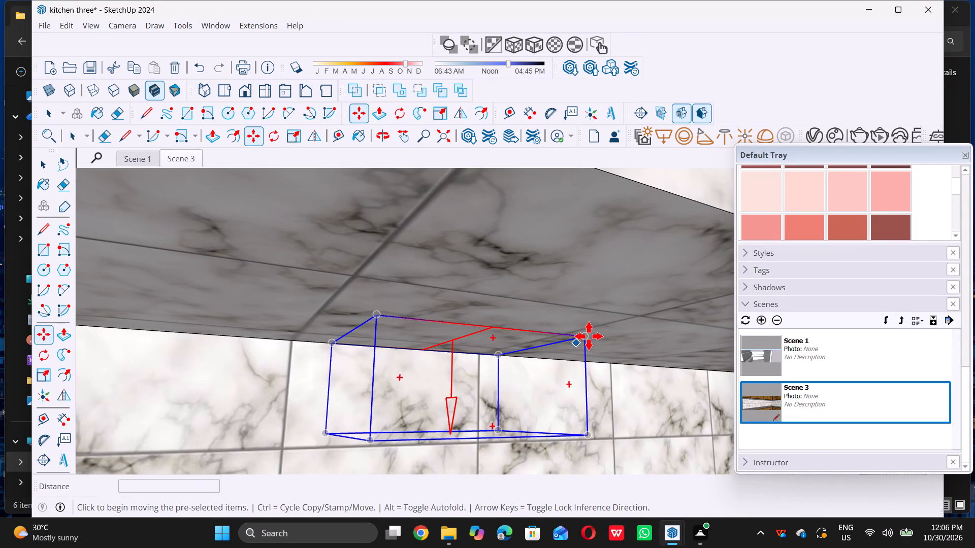
pyautogui.click(584, 336)
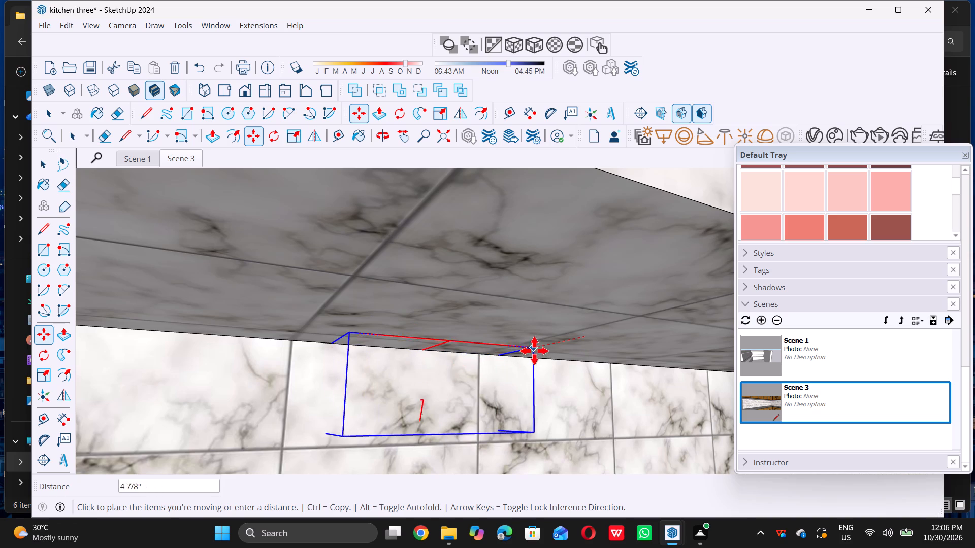
pyautogui.tripleClick(584, 338)
pyautogui.scroll(-3, 633, 360)
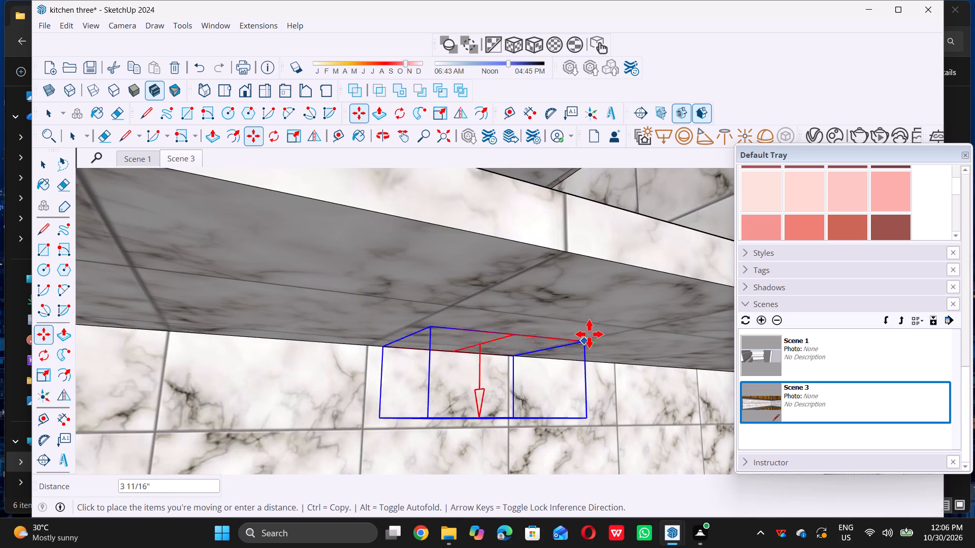
pyautogui.click(583, 334)
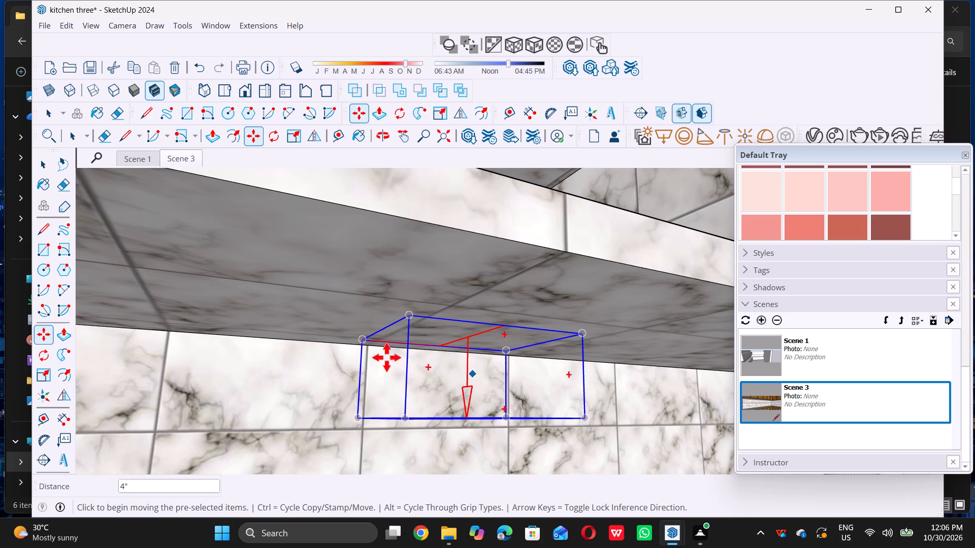
# Move the rectangle light by its upper corner about 2 7/16" onto the edge where the shelf's underside meets the backsplash.
pyautogui.scroll(11, 364, 338)
pyautogui.doubleClick(365, 341)
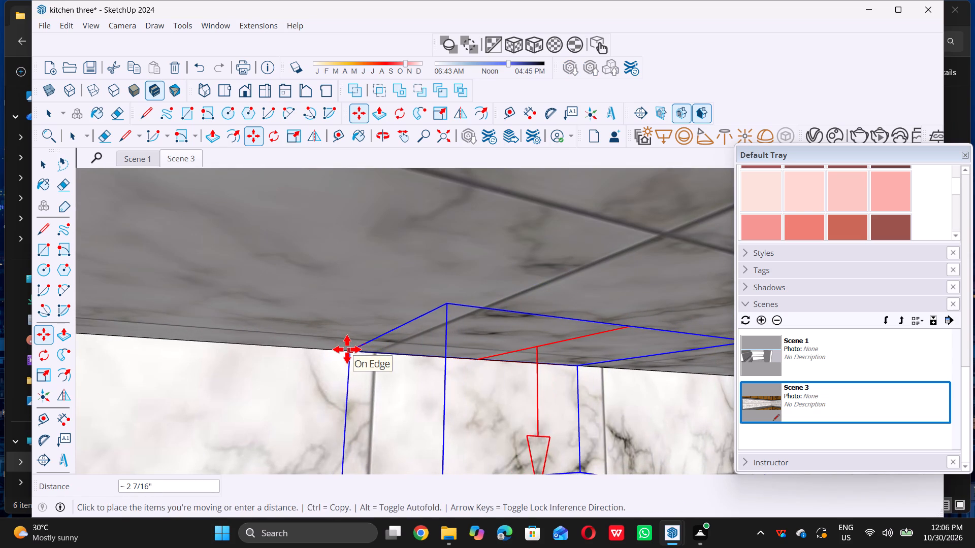
pyautogui.doubleClick(347, 349)
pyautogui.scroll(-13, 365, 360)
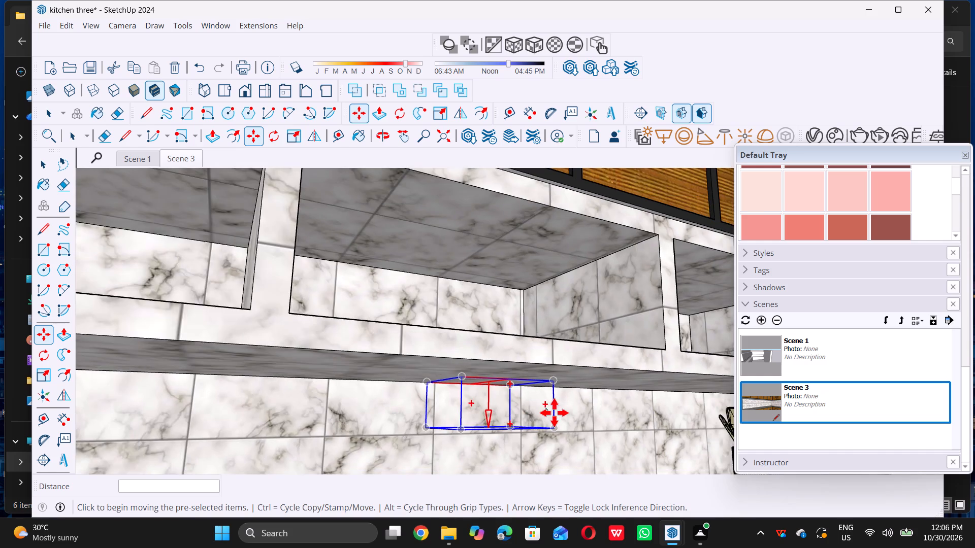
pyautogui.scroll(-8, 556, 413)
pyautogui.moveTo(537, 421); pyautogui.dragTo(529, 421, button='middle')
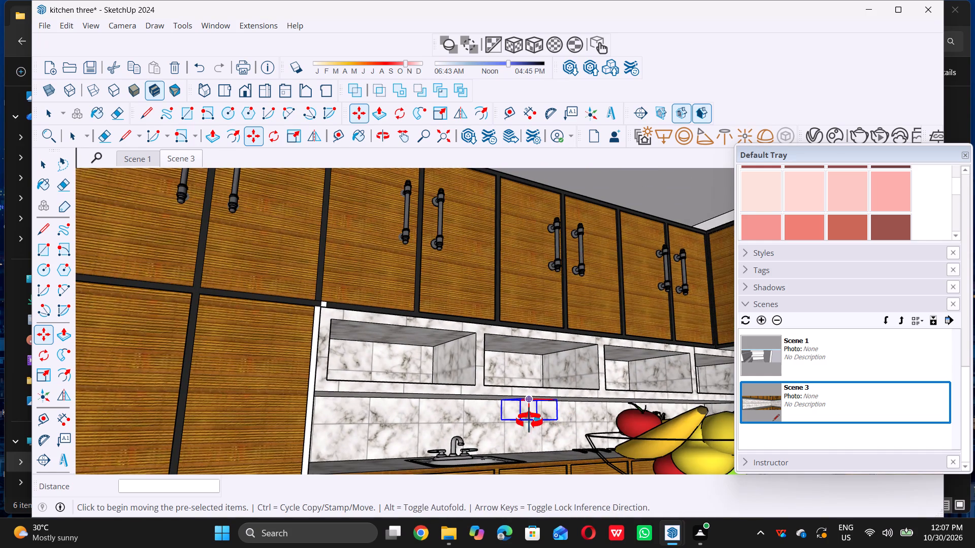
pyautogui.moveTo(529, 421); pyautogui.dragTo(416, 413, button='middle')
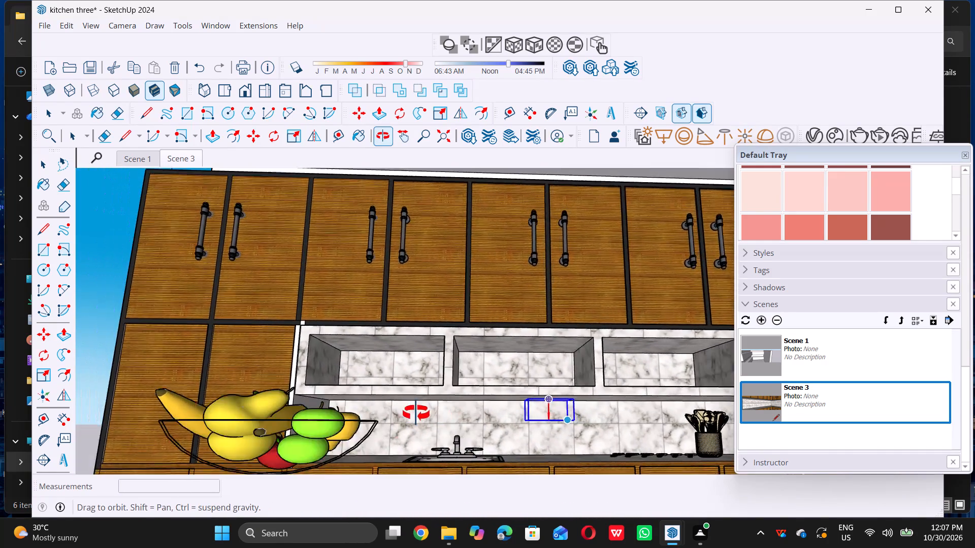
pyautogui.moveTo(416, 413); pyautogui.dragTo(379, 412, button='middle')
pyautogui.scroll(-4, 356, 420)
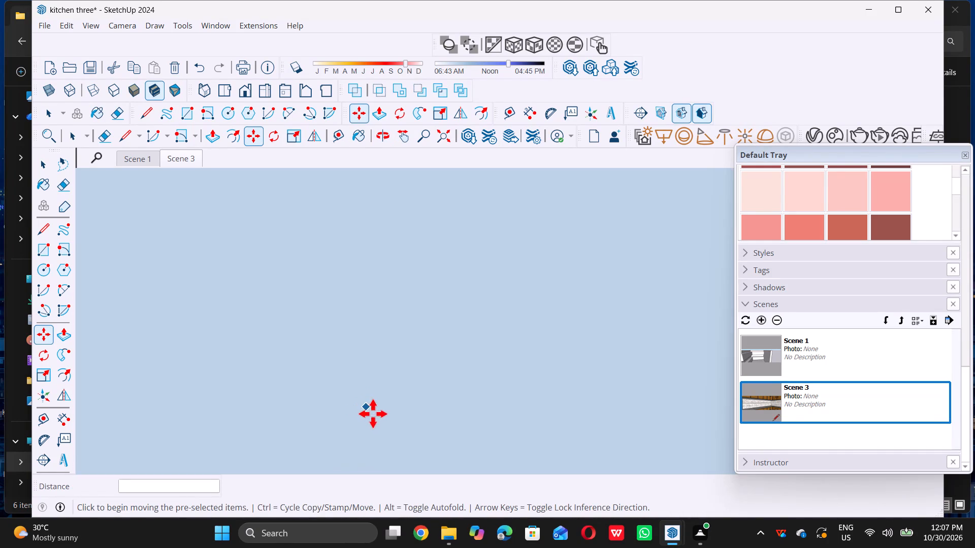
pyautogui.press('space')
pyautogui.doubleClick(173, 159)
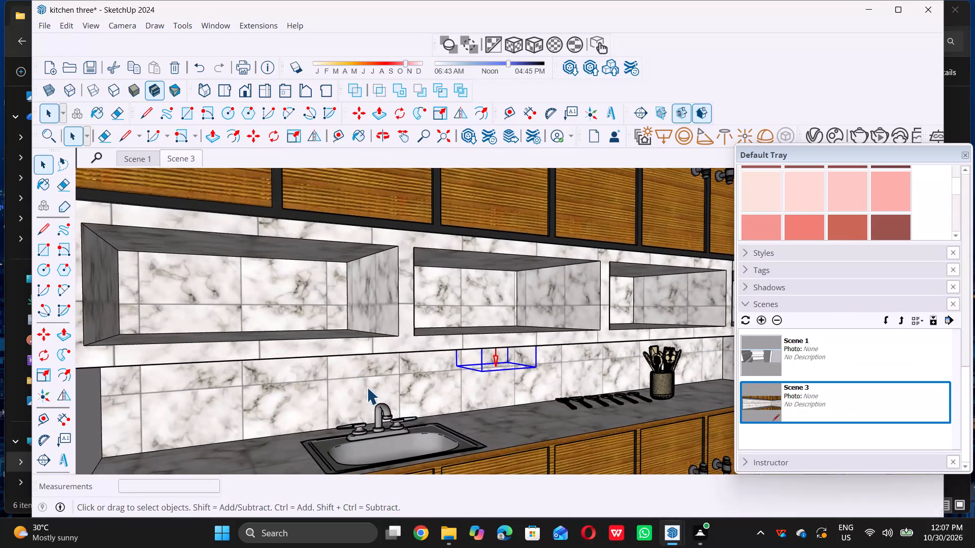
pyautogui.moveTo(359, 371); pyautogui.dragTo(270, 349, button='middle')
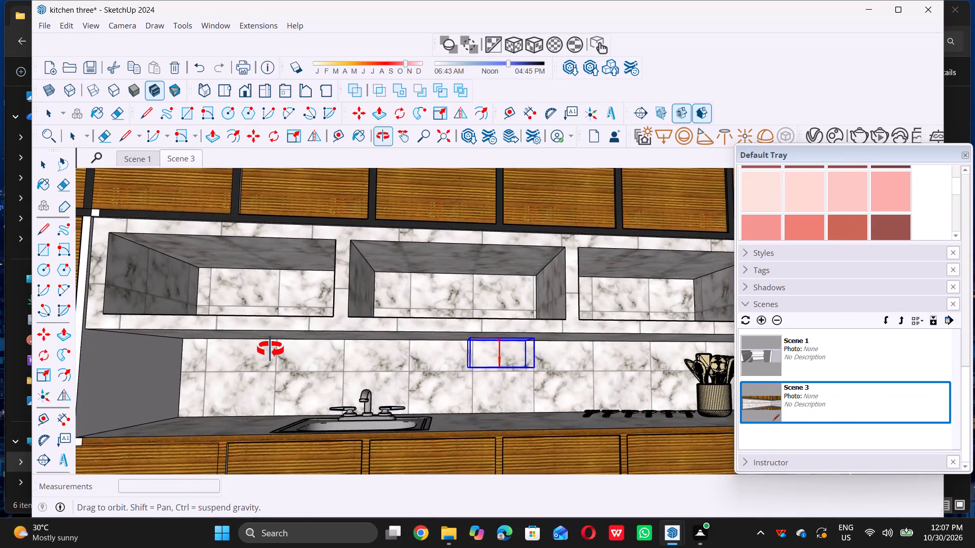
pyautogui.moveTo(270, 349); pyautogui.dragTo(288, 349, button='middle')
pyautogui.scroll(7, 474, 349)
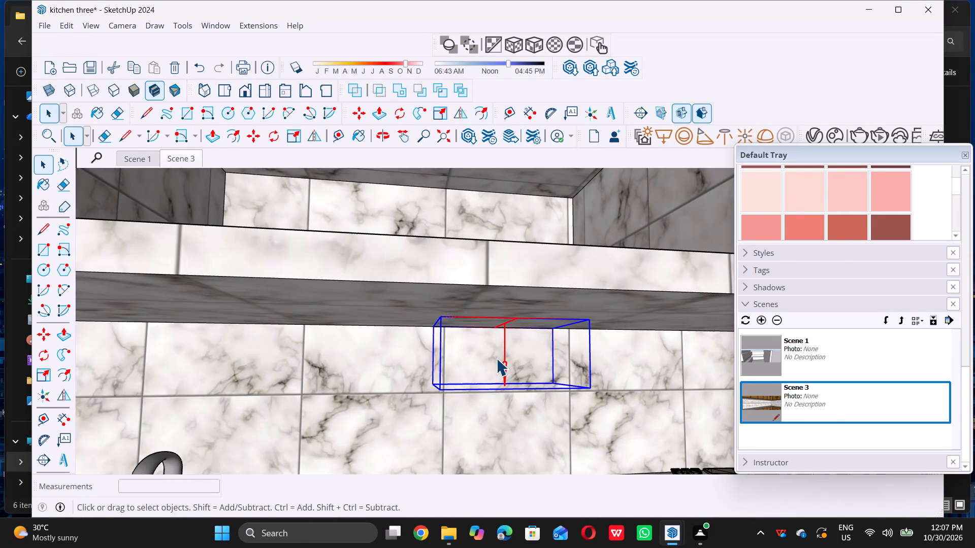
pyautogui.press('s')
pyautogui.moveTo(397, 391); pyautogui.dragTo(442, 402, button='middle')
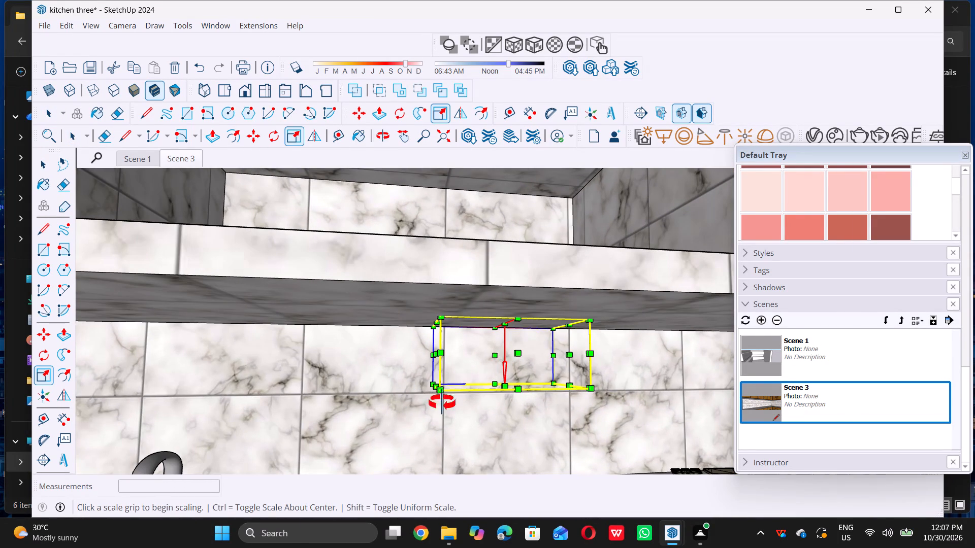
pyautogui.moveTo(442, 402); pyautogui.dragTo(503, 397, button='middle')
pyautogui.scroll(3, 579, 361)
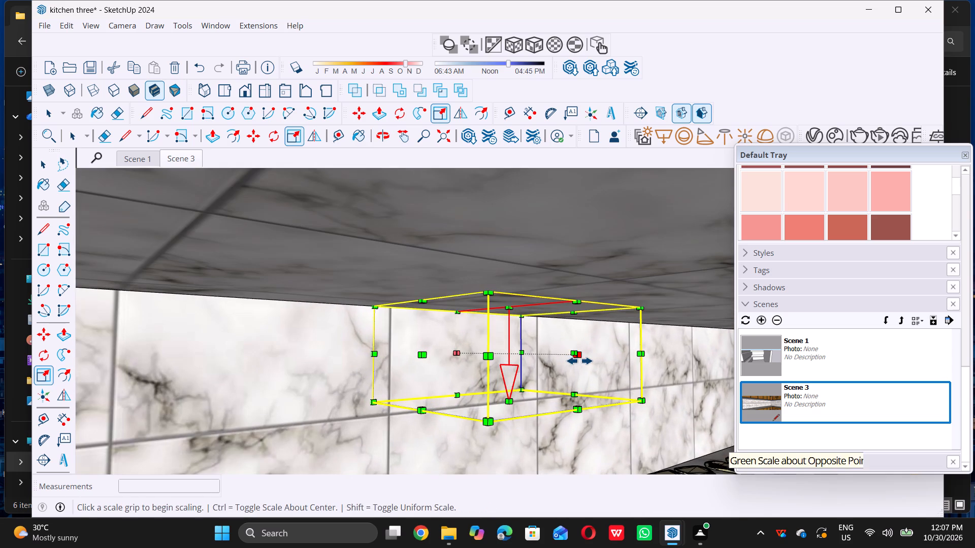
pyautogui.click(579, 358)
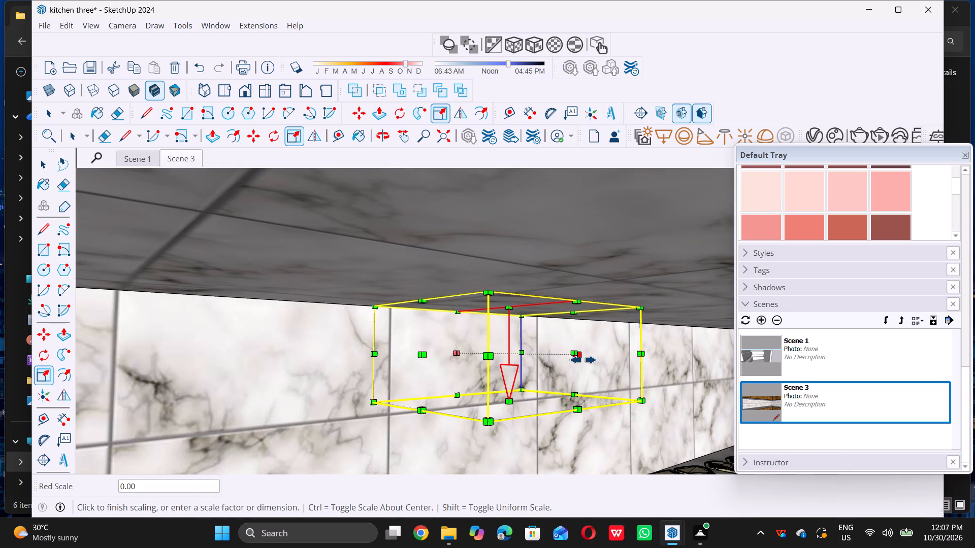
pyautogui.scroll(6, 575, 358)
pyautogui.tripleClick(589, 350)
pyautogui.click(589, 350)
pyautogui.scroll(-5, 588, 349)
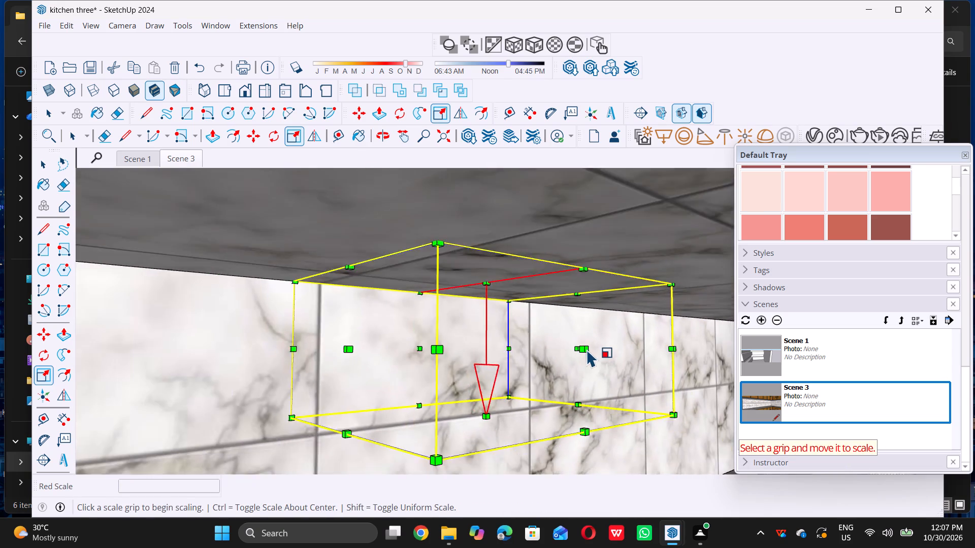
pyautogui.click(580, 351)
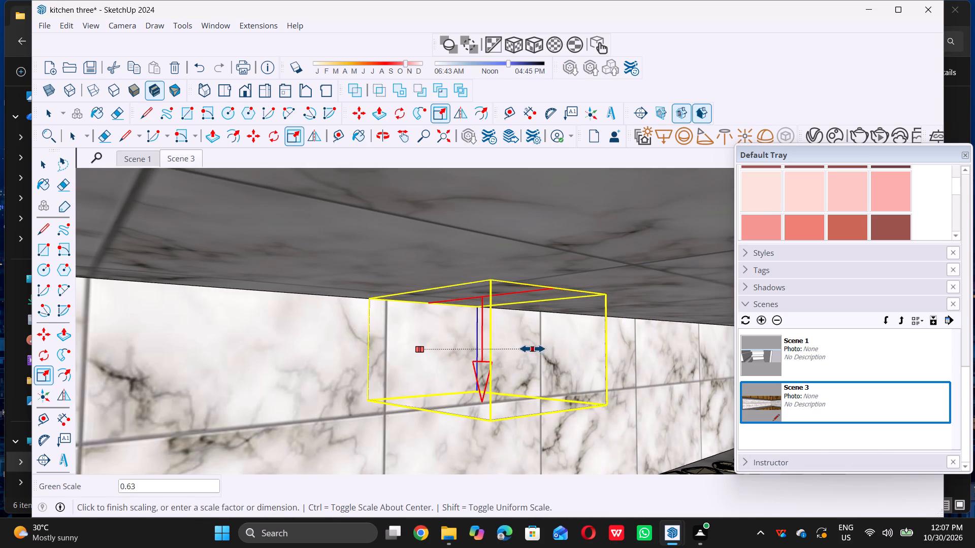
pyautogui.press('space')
# Scale the rectangle light's depth beneath the marble shelf to 0.89 along the red axis, keeping its backsplash side fixed.
pyautogui.scroll(-2, 474, 388)
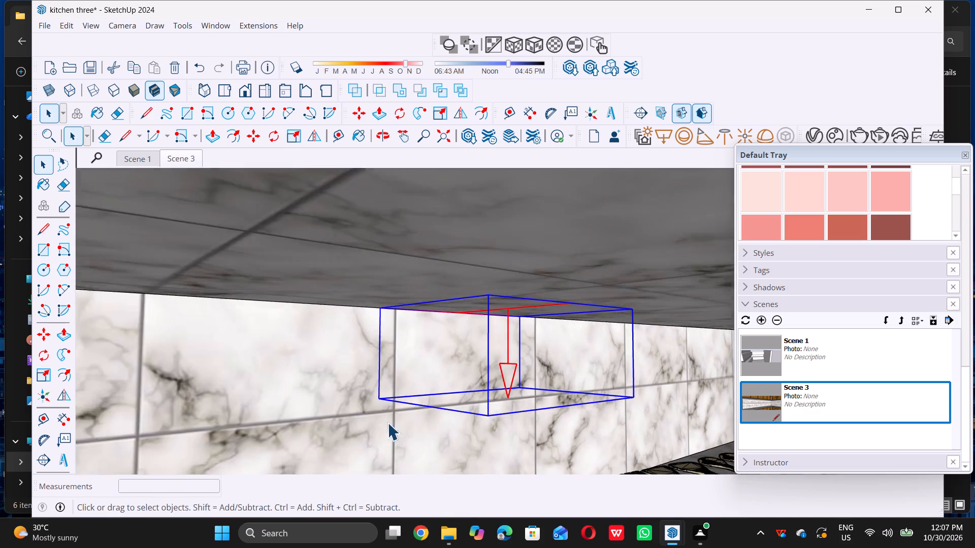
pyautogui.scroll(-2, 387, 423)
pyautogui.moveTo(389, 425); pyautogui.dragTo(450, 407, button='middle')
pyautogui.scroll(1, 557, 372)
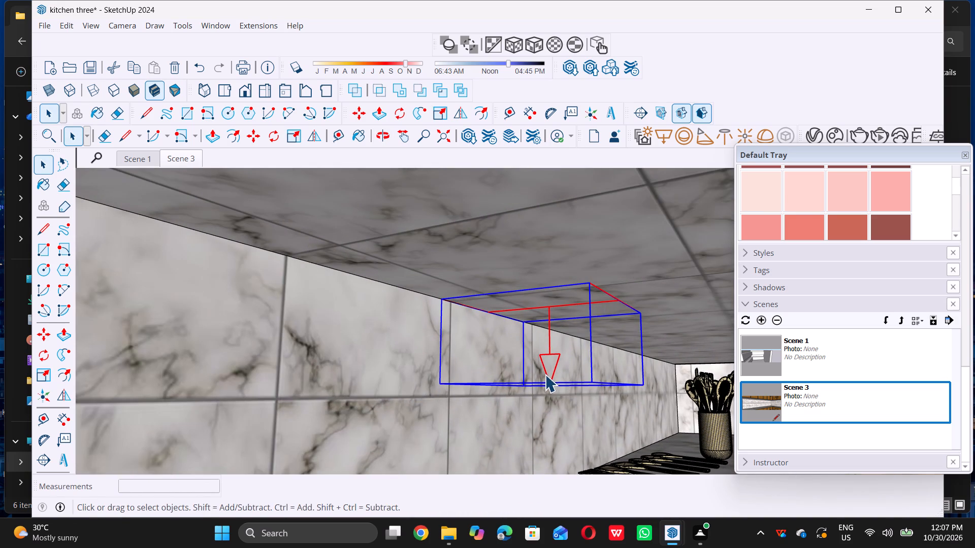
pyautogui.press('s')
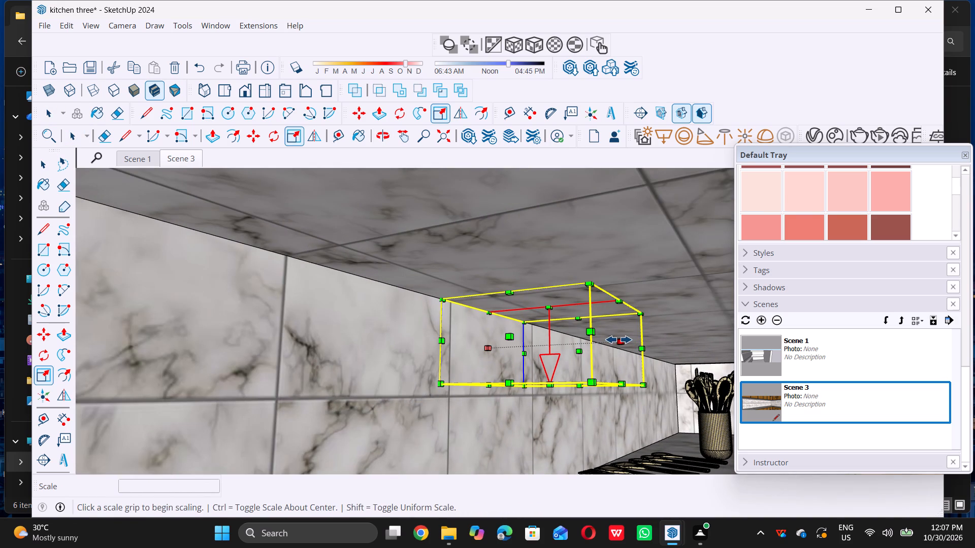
pyautogui.click(619, 339)
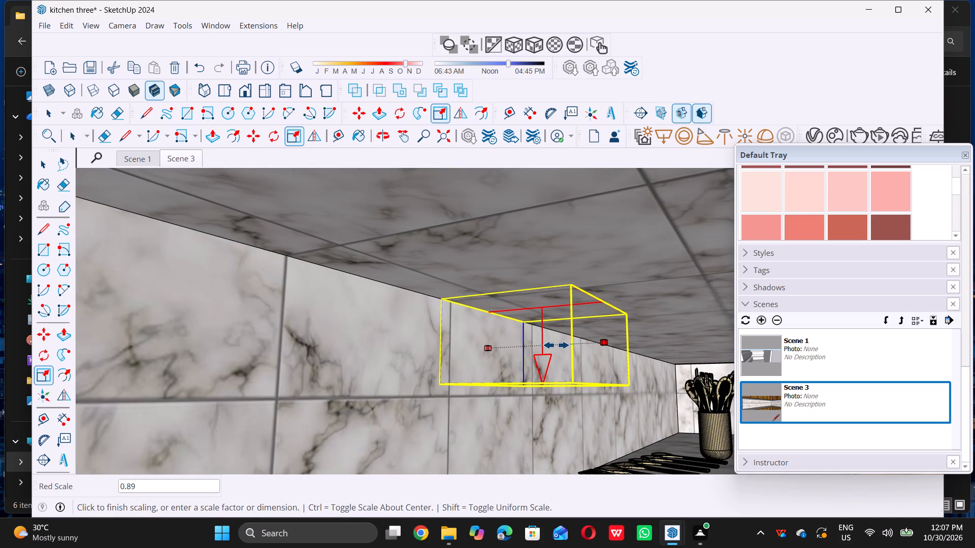
pyautogui.click(556, 345)
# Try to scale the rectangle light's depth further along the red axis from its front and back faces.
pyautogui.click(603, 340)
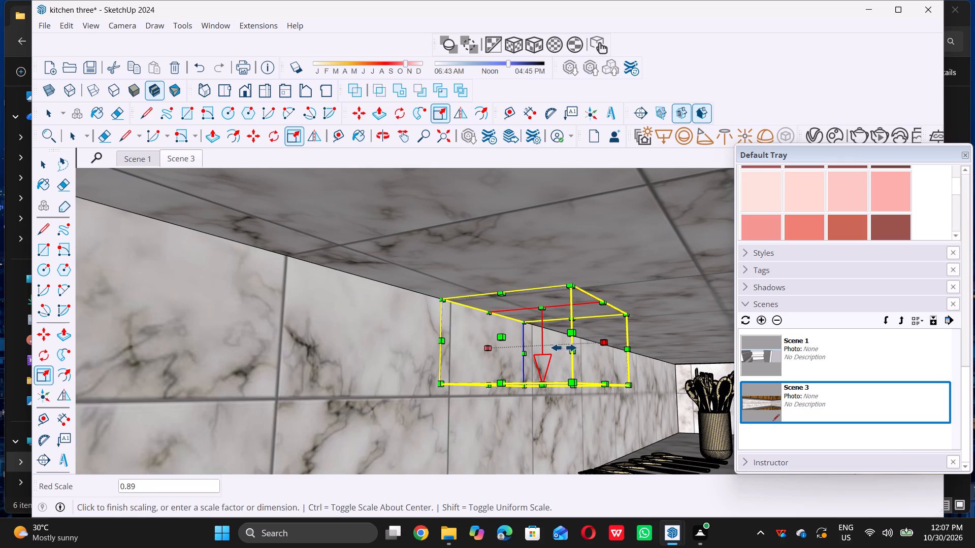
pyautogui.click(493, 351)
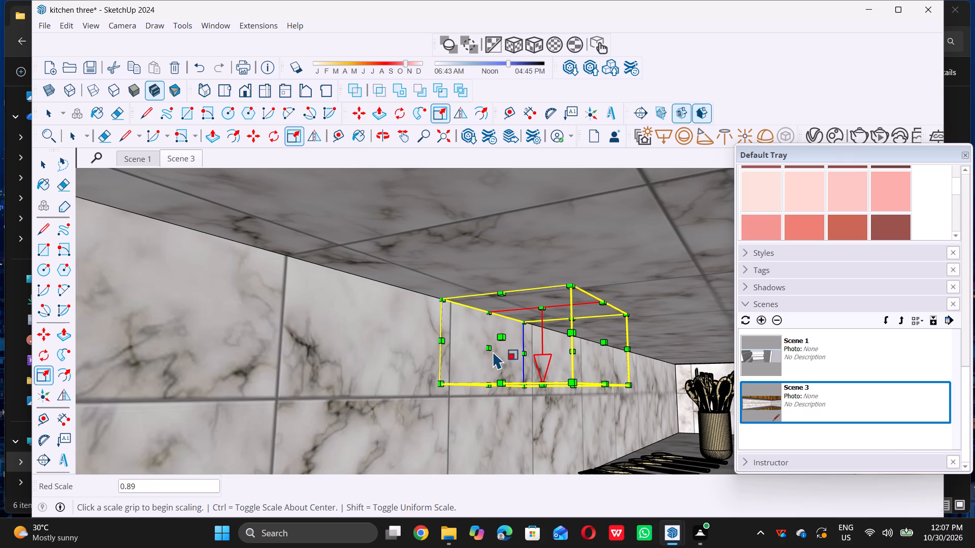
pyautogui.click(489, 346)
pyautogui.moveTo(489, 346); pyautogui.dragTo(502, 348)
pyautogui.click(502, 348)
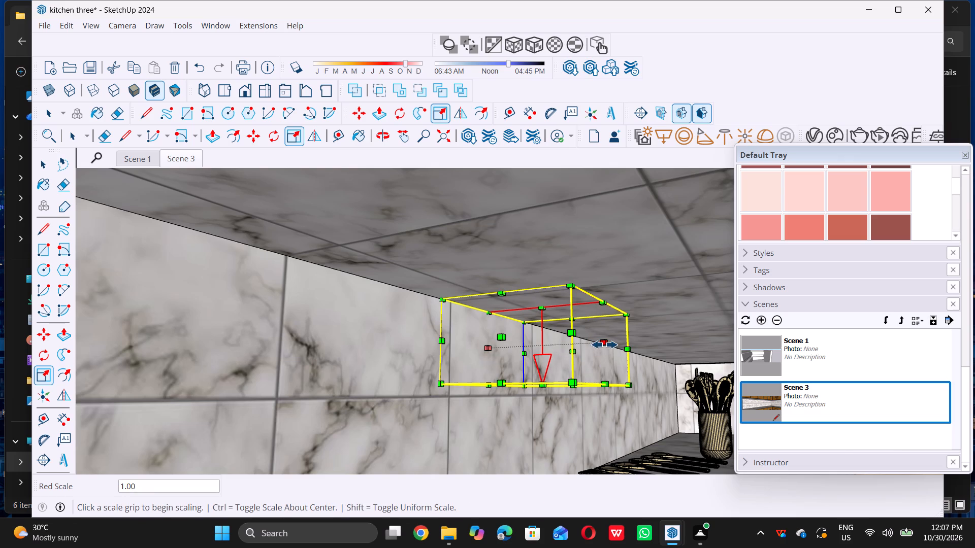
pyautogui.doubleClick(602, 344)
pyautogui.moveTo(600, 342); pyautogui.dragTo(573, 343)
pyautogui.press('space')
# Stretch the rectangle light along the green axis by about 5.61 toward the tall cabinet beside the sink counter.
pyautogui.scroll(-8, 491, 427)
pyautogui.moveTo(547, 397); pyautogui.dragTo(464, 378, button='middle')
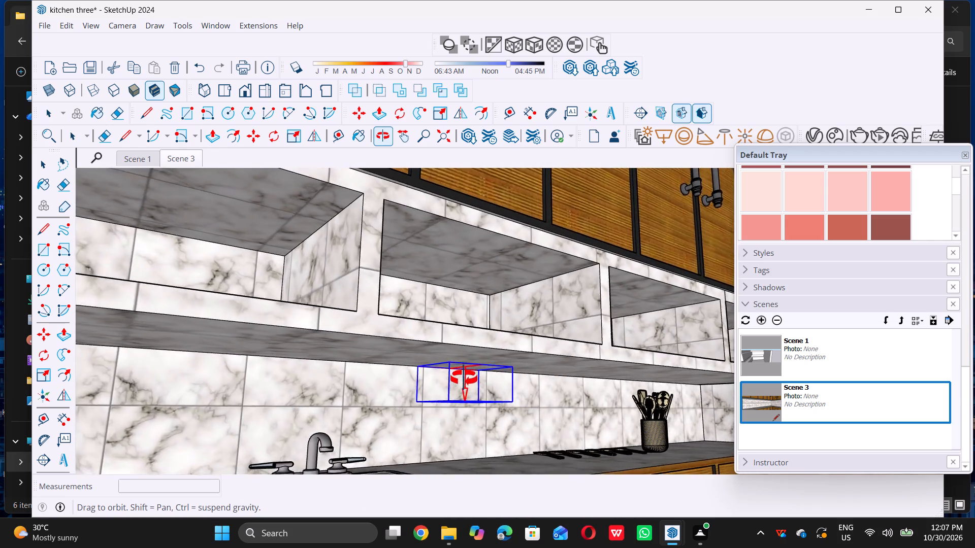
pyautogui.moveTo(464, 378); pyautogui.dragTo(463, 365, button='middle')
pyautogui.scroll(-8, 474, 365)
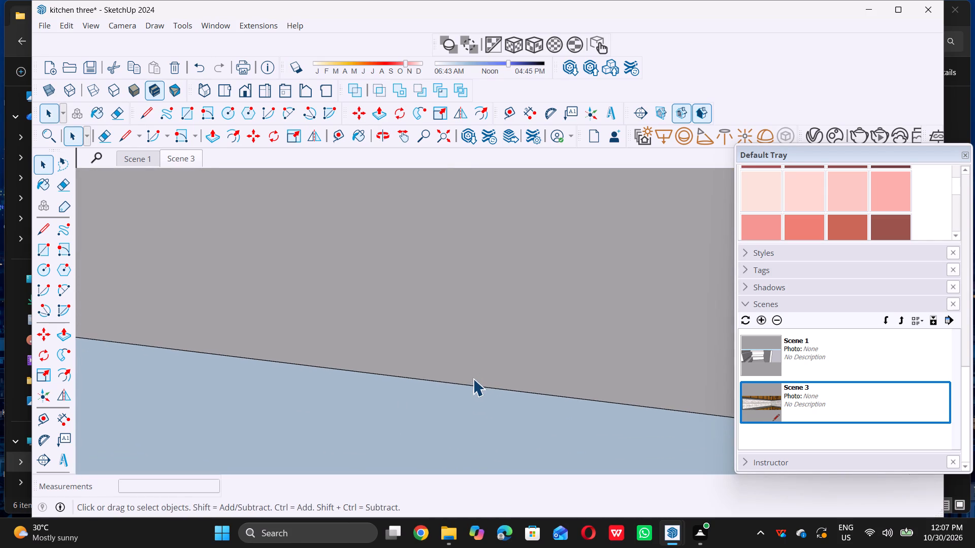
pyautogui.scroll(-5, 473, 379)
pyautogui.click(183, 156)
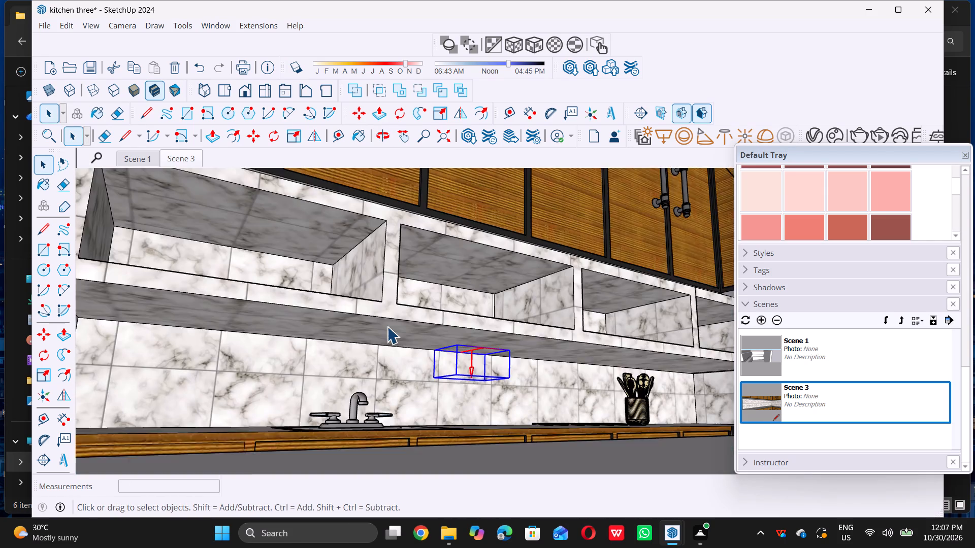
pyautogui.scroll(5, 481, 356)
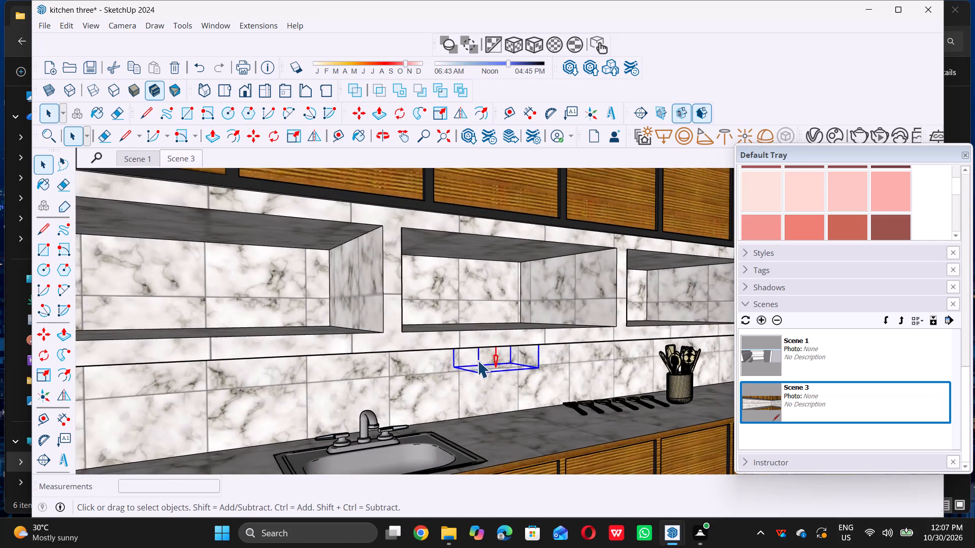
pyautogui.scroll(5, 481, 359)
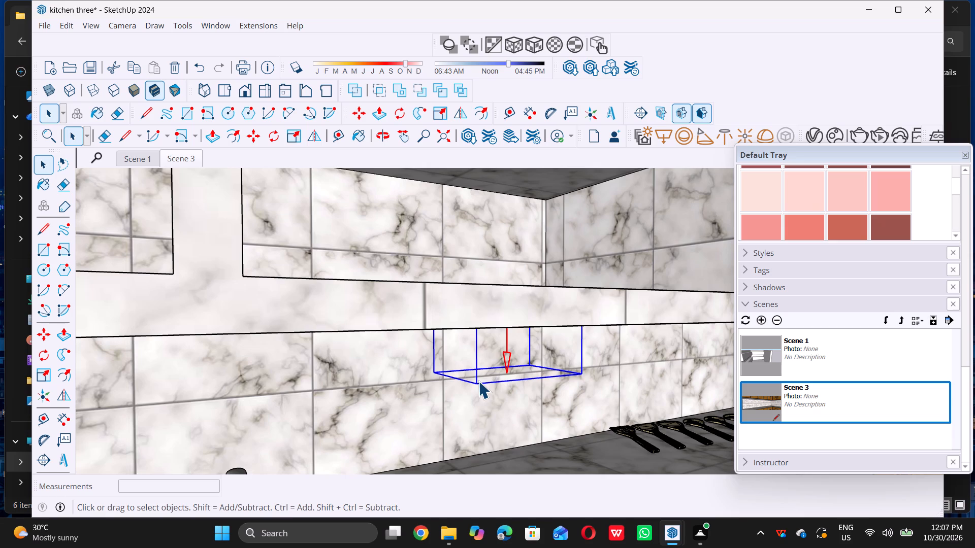
pyautogui.press('s')
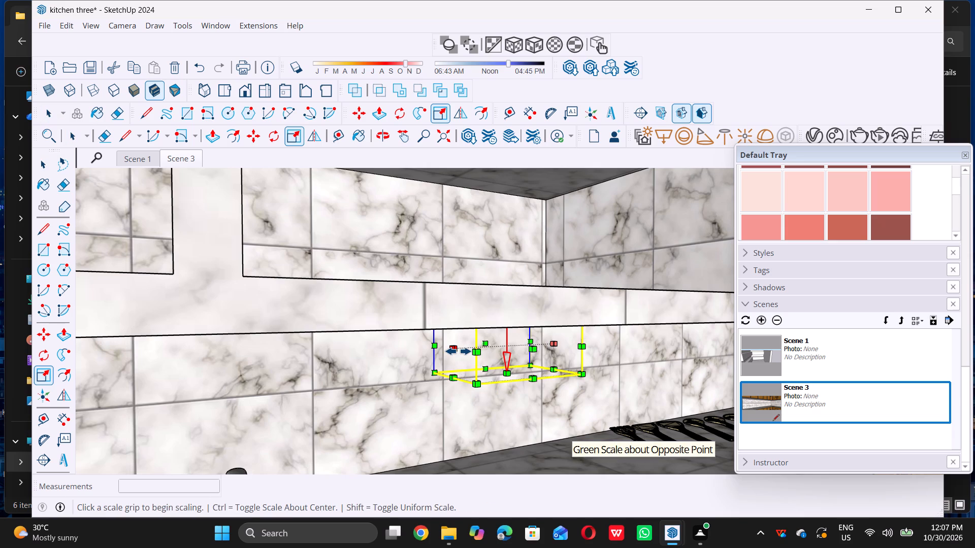
pyautogui.click(458, 351)
pyautogui.scroll(-9, 459, 351)
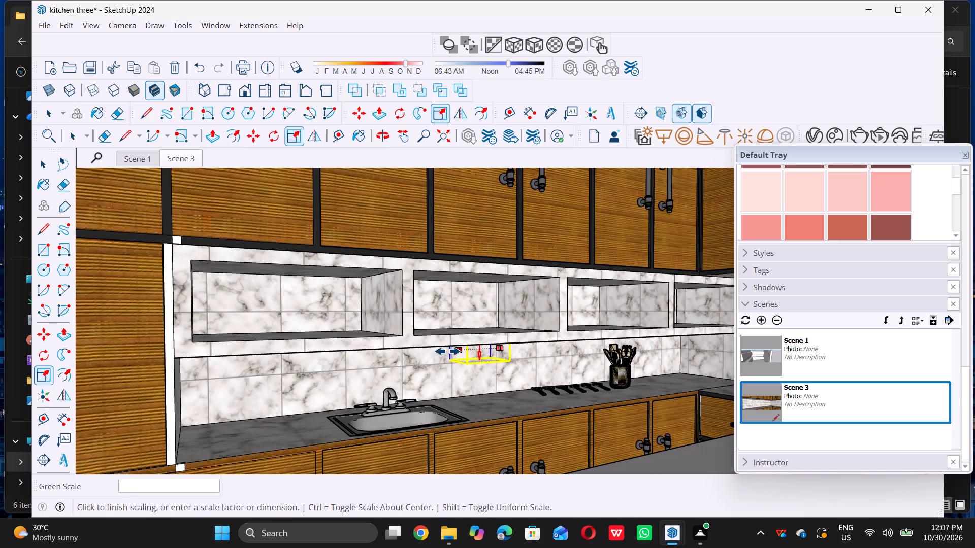
pyautogui.click(162, 364)
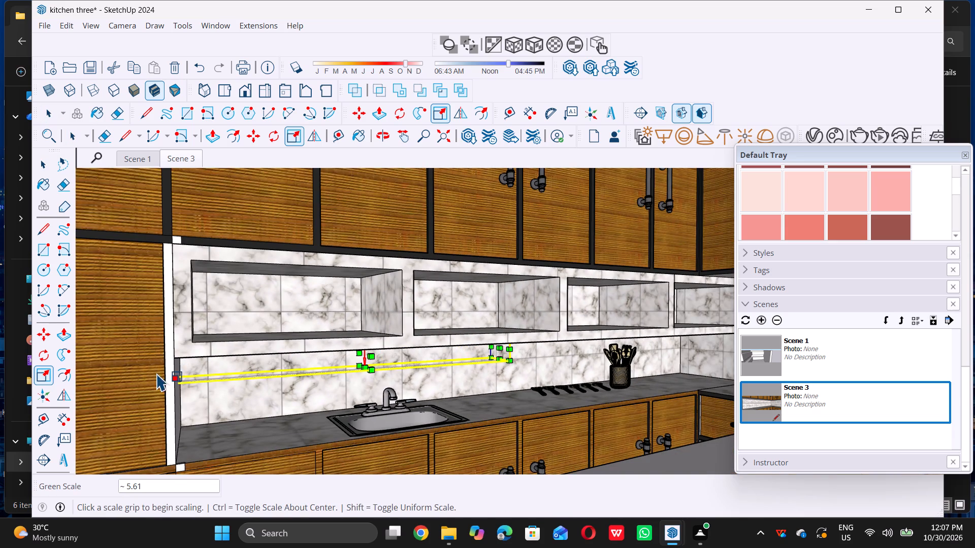
# Stretch the rectangle light's opposite end along the green axis by about 2.12 toward the corner wall beyond the utensil holder.
pyautogui.scroll(-4, 333, 419)
pyautogui.scroll(4, 581, 393)
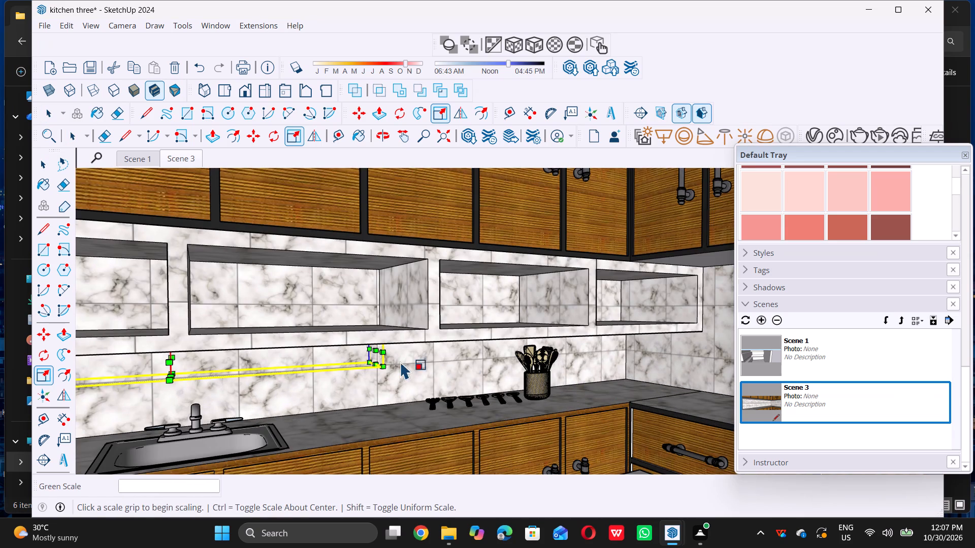
pyautogui.scroll(4, 380, 356)
pyautogui.click(370, 346)
pyautogui.scroll(-4, 370, 346)
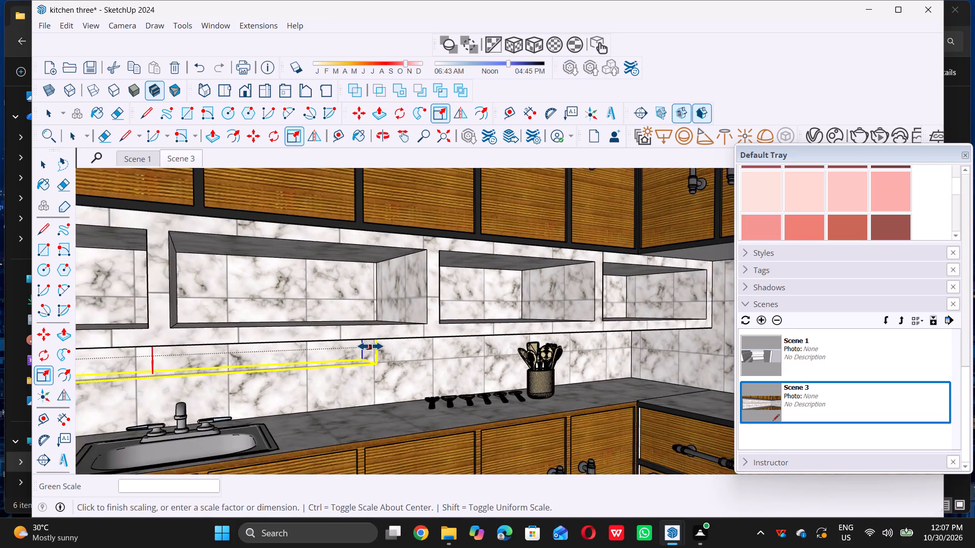
pyautogui.scroll(-4, 370, 346)
pyautogui.scroll(6, 590, 342)
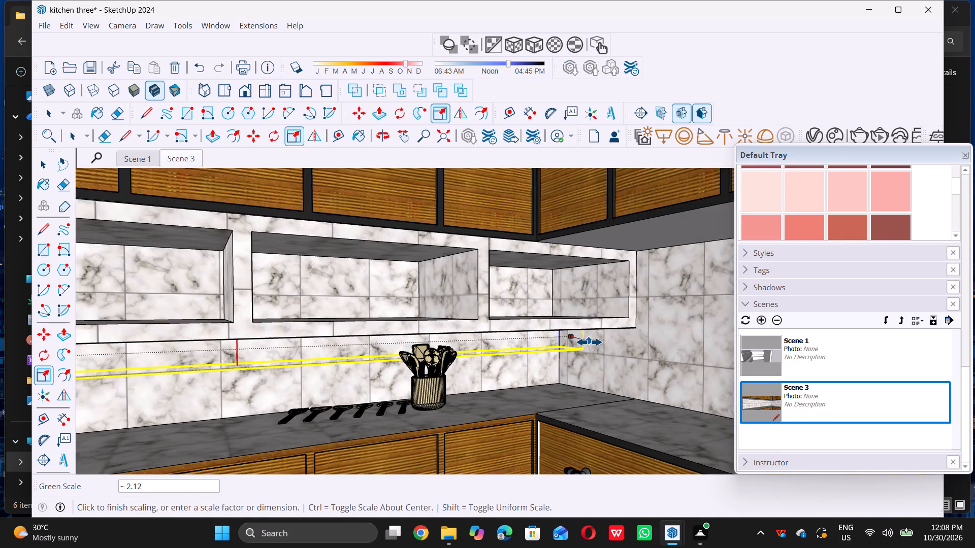
pyautogui.scroll(2, 589, 342)
pyautogui.click(589, 342)
pyautogui.press('space')
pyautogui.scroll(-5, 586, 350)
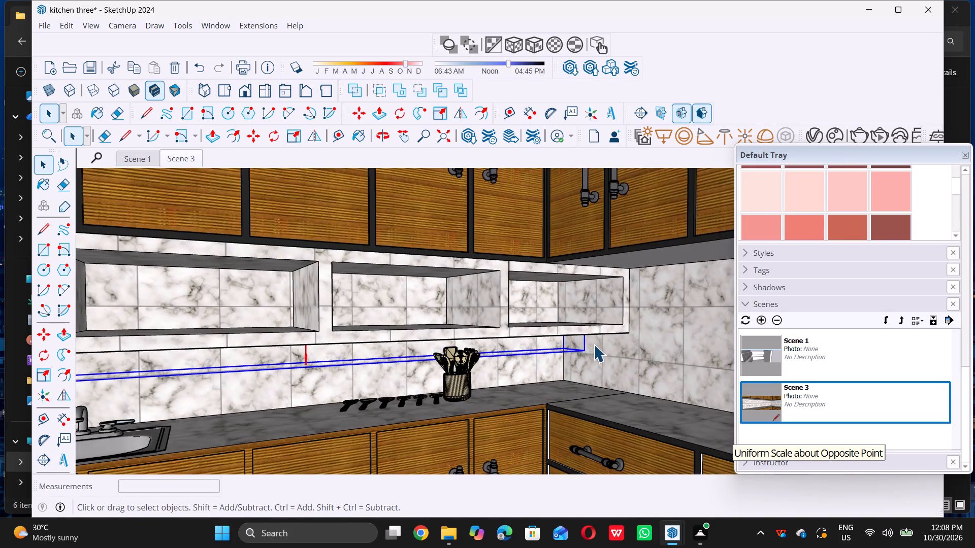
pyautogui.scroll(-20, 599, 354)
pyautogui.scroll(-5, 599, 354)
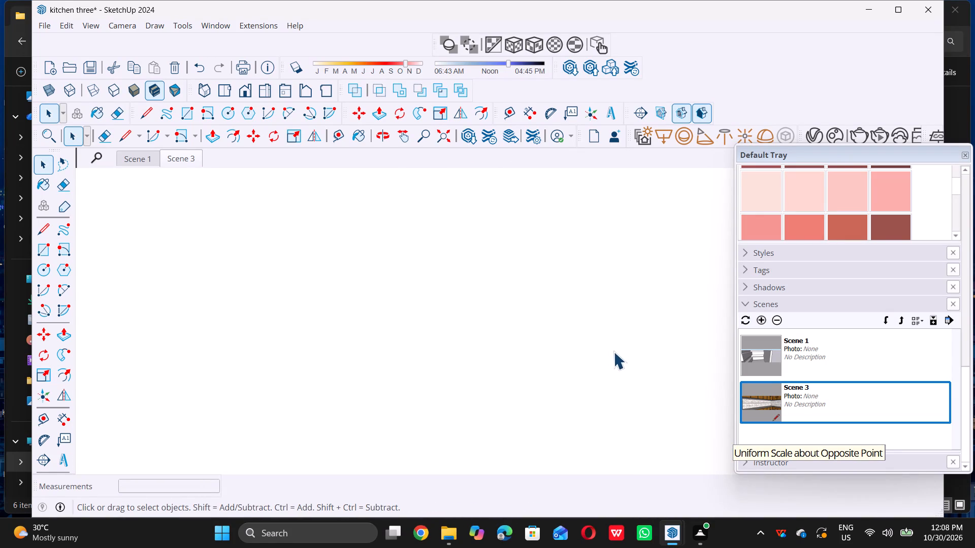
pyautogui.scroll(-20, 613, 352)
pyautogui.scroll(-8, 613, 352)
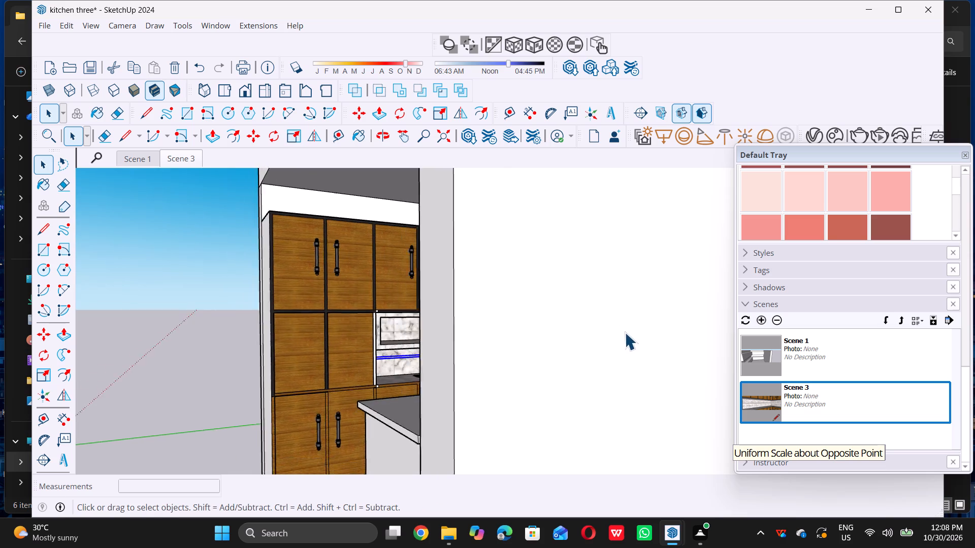
# Delete the stray round light lying on its own outside the room, below the detached ceiling panel.
pyautogui.scroll(-5, 625, 332)
pyautogui.click(225, 320)
pyautogui.scroll(-5, 234, 314)
pyautogui.moveTo(221, 337); pyautogui.dragTo(381, 324, button='middle')
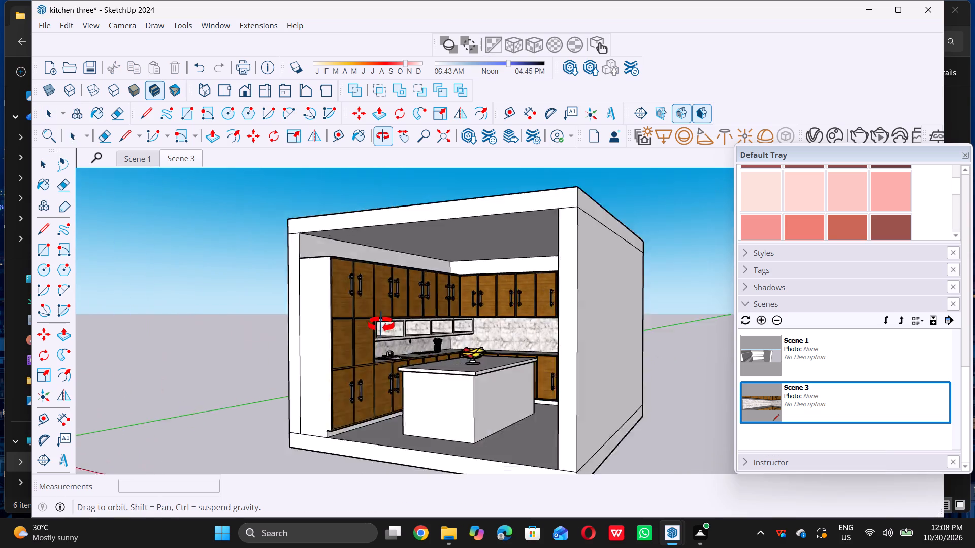
pyautogui.moveTo(381, 324); pyautogui.dragTo(361, 336, button='middle')
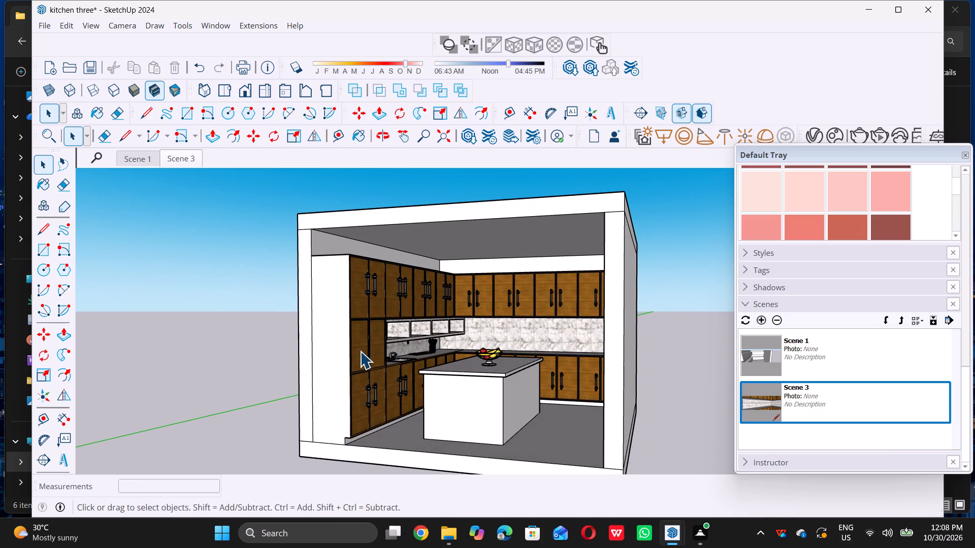
pyautogui.scroll(-14, 493, 331)
pyautogui.moveTo(331, 322); pyautogui.dragTo(359, 323, button='middle')
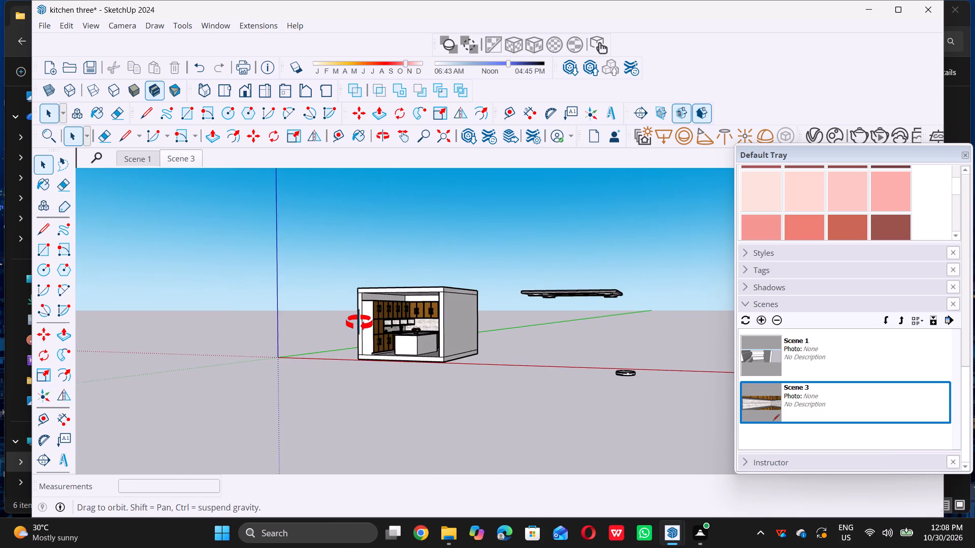
pyautogui.moveTo(359, 323); pyautogui.dragTo(360, 322, button='middle')
pyautogui.scroll(5, 690, 400)
pyautogui.click(651, 369)
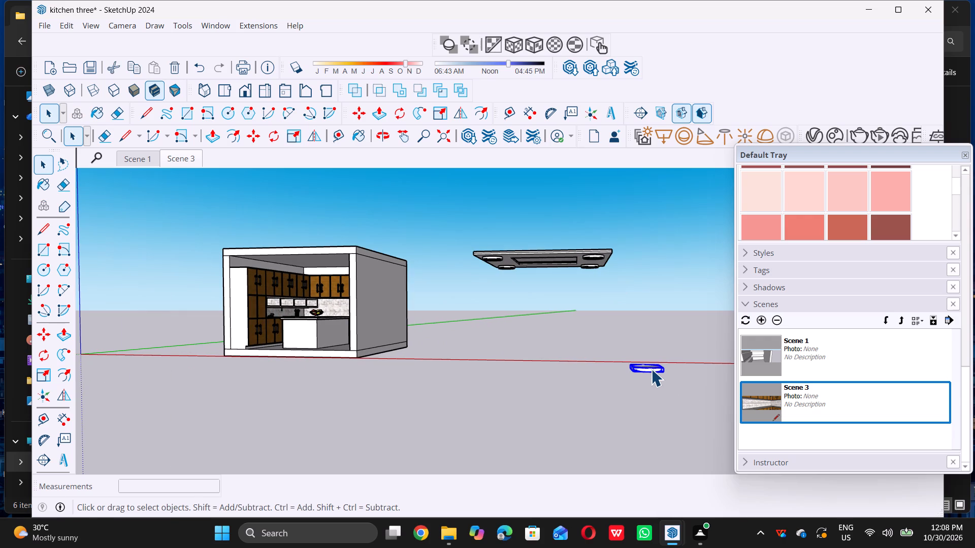
pyautogui.press('Delete')
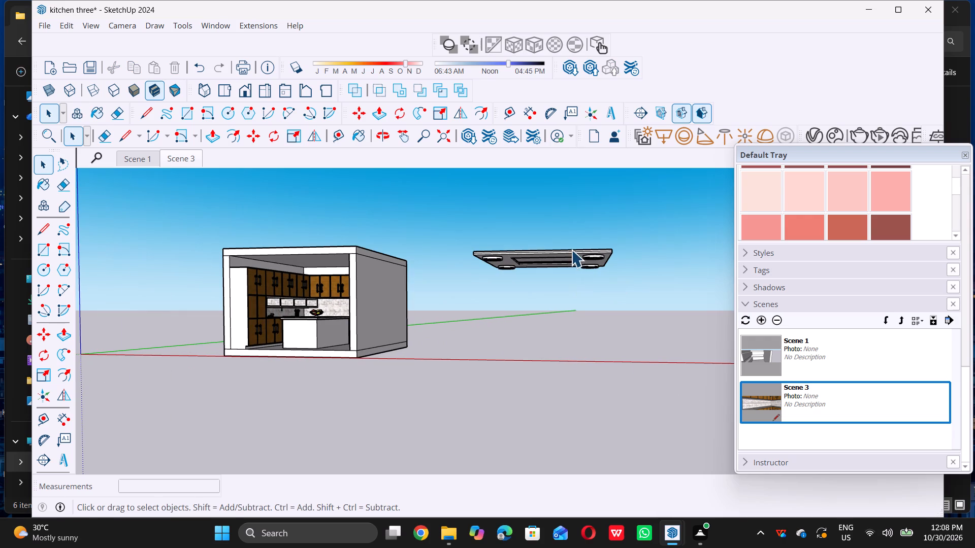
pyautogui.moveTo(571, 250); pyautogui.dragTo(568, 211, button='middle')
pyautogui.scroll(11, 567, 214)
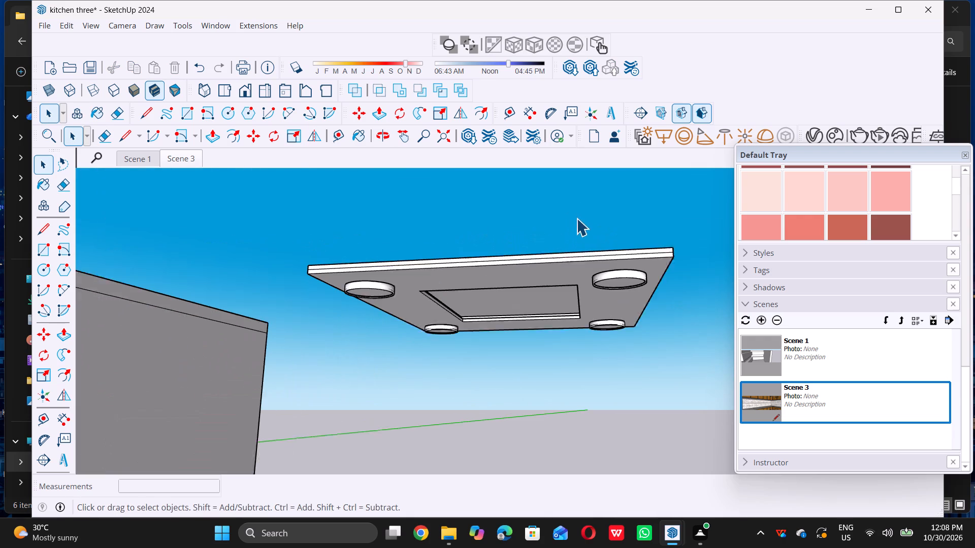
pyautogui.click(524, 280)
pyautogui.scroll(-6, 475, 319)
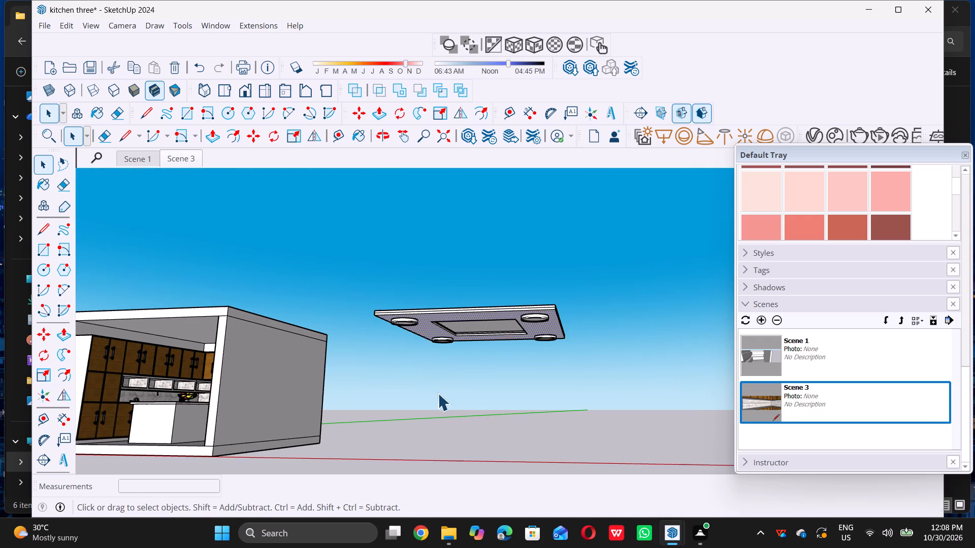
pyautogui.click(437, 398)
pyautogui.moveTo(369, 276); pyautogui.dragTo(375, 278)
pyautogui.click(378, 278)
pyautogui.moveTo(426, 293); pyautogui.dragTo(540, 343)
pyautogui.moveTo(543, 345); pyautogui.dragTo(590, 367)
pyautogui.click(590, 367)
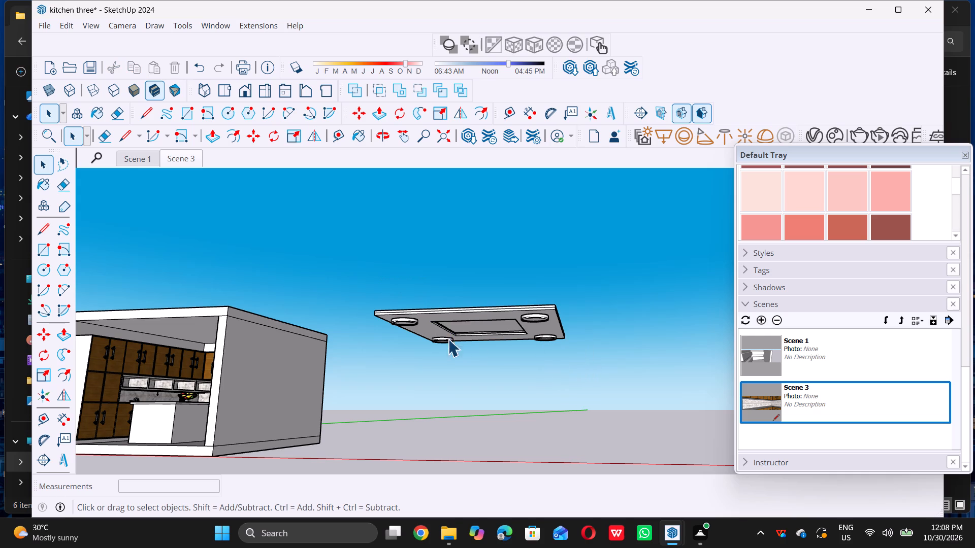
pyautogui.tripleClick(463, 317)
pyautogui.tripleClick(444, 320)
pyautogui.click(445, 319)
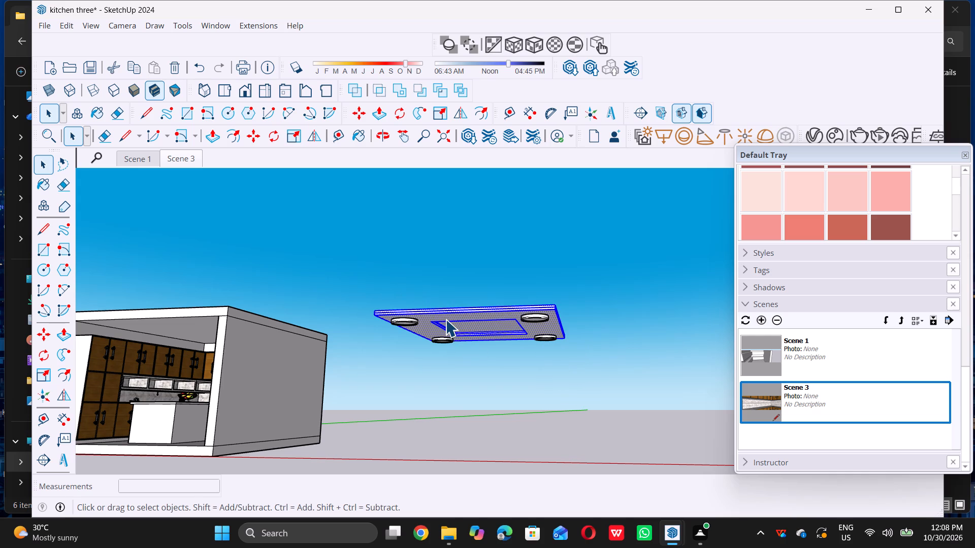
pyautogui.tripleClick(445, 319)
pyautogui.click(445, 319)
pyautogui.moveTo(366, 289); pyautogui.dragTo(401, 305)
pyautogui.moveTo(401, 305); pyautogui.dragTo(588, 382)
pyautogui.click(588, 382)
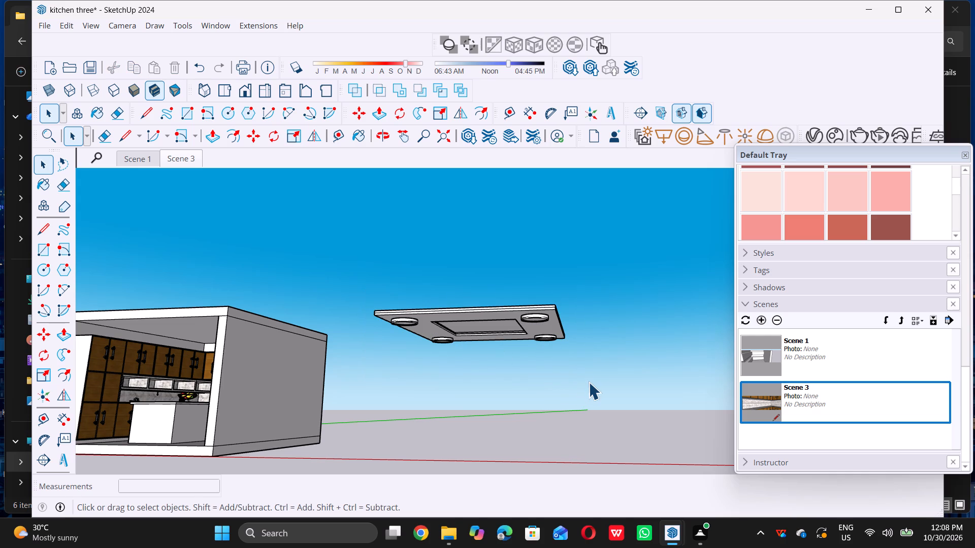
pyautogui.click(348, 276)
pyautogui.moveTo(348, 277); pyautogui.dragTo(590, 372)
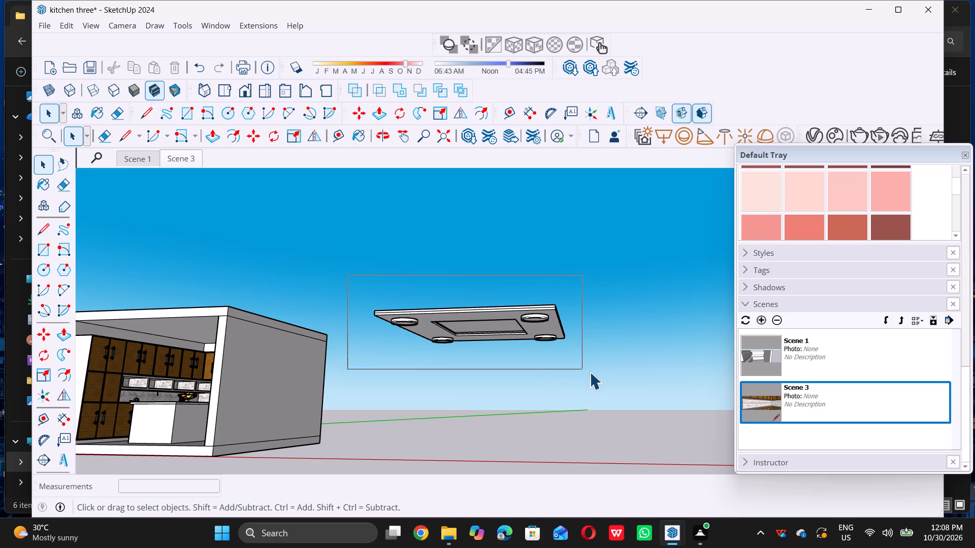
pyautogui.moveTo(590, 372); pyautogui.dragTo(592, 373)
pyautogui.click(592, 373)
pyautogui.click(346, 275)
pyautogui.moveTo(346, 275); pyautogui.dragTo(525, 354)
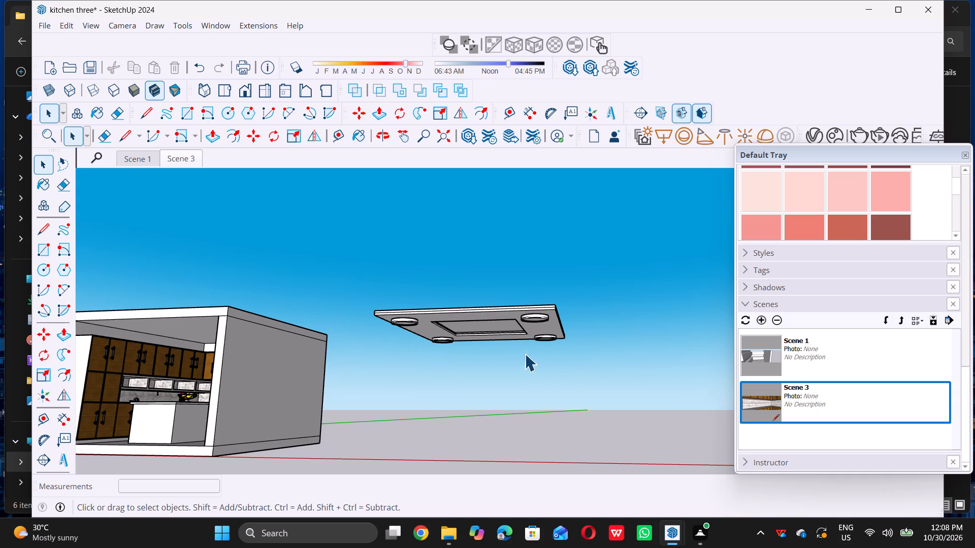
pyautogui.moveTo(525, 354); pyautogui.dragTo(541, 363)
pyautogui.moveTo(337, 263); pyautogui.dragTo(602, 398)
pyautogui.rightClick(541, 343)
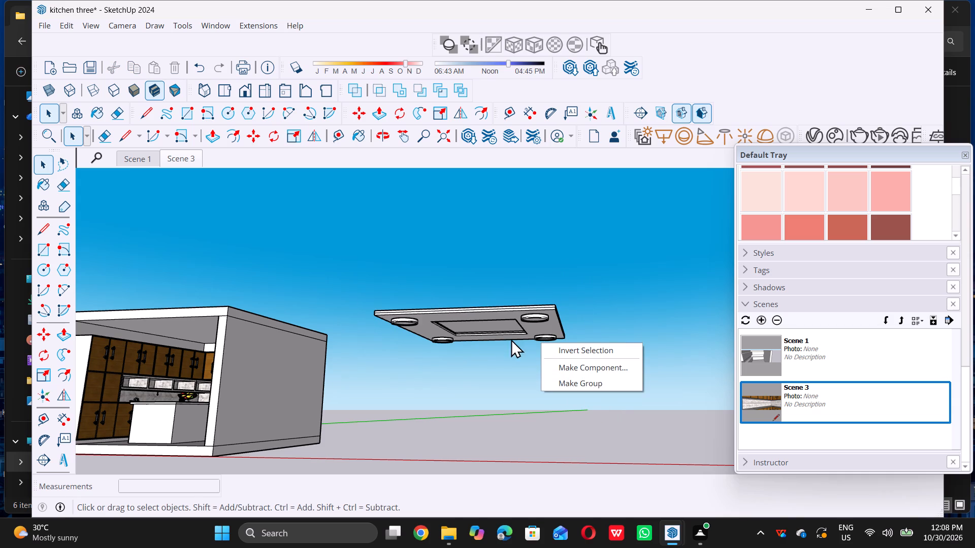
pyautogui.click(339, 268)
# Select the whole detached ceiling panel together with its four round lights and make them one group.
pyautogui.moveTo(339, 268); pyautogui.dragTo(614, 382)
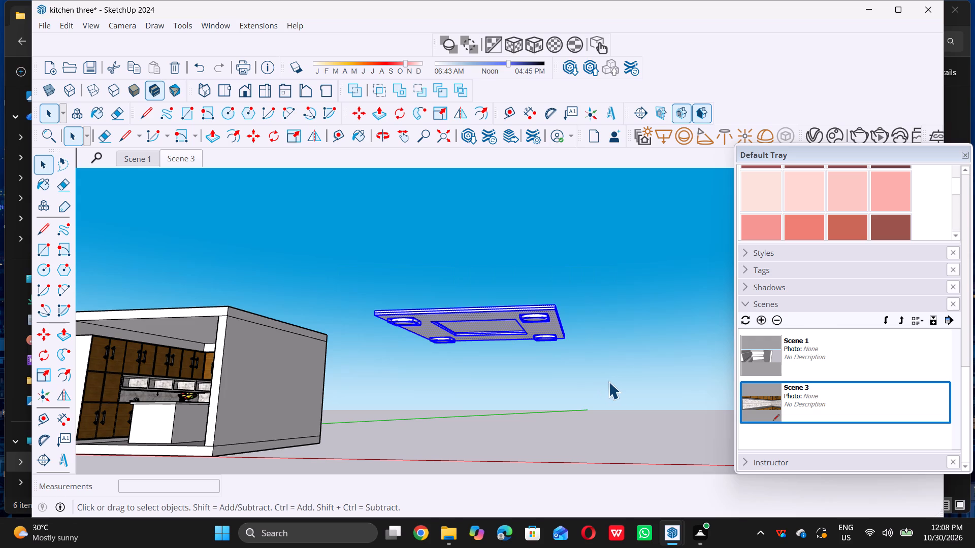
pyautogui.rightClick(535, 330)
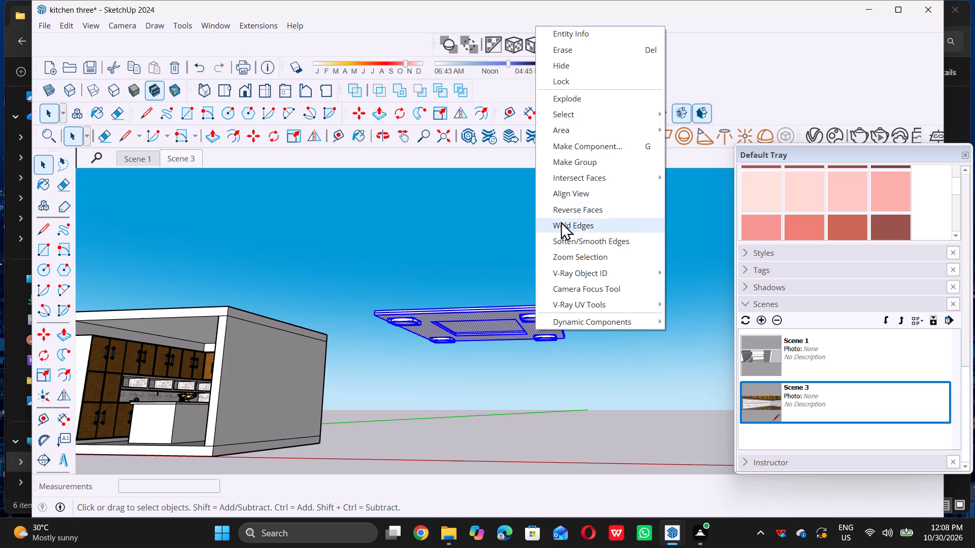
pyautogui.click(587, 161)
# Place a Tape Measure guide on the back wall above the upper cabinets, 9" below the ceiling edge.
pyautogui.scroll(-4, 387, 368)
pyautogui.moveTo(400, 332); pyautogui.dragTo(437, 340, button='middle')
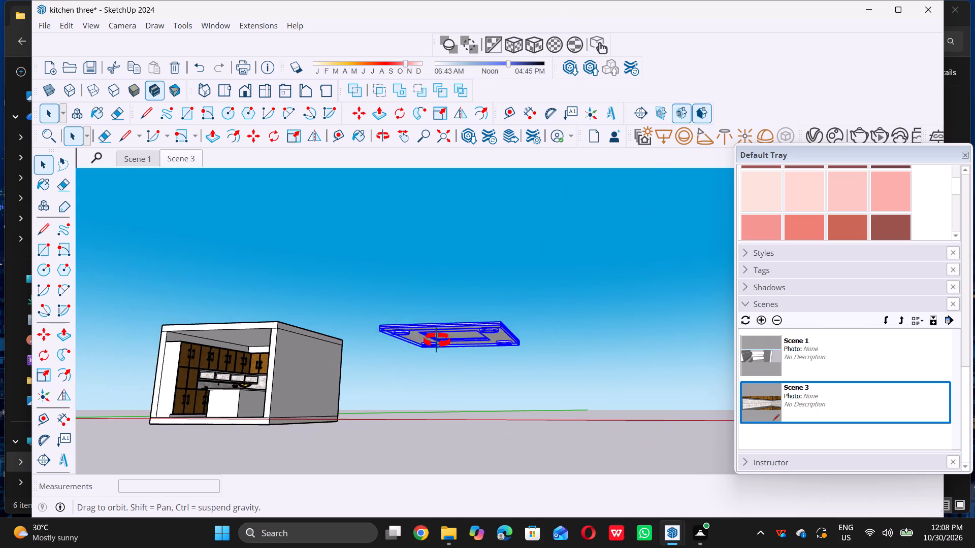
pyautogui.moveTo(437, 340); pyautogui.dragTo(466, 355, button='middle')
pyautogui.scroll(10, 414, 340)
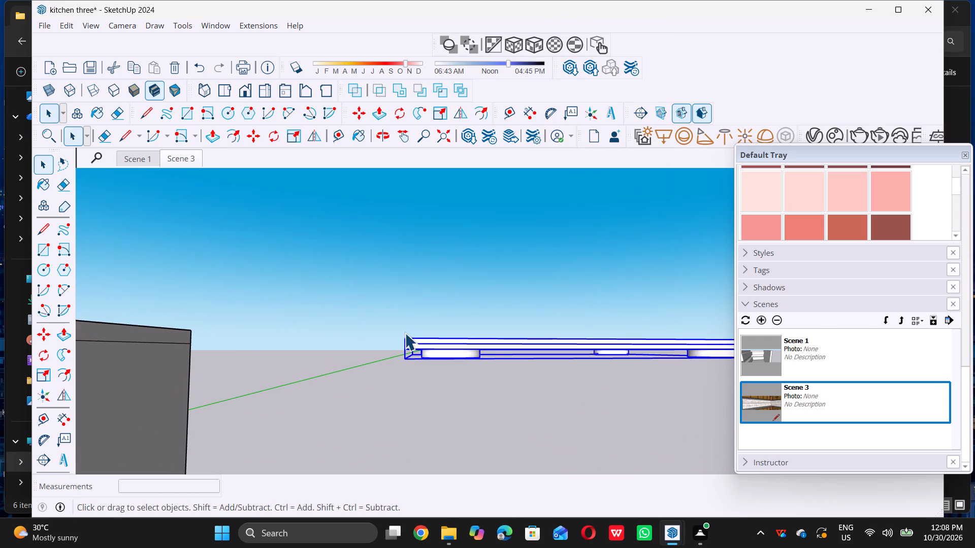
pyautogui.scroll(4, 404, 332)
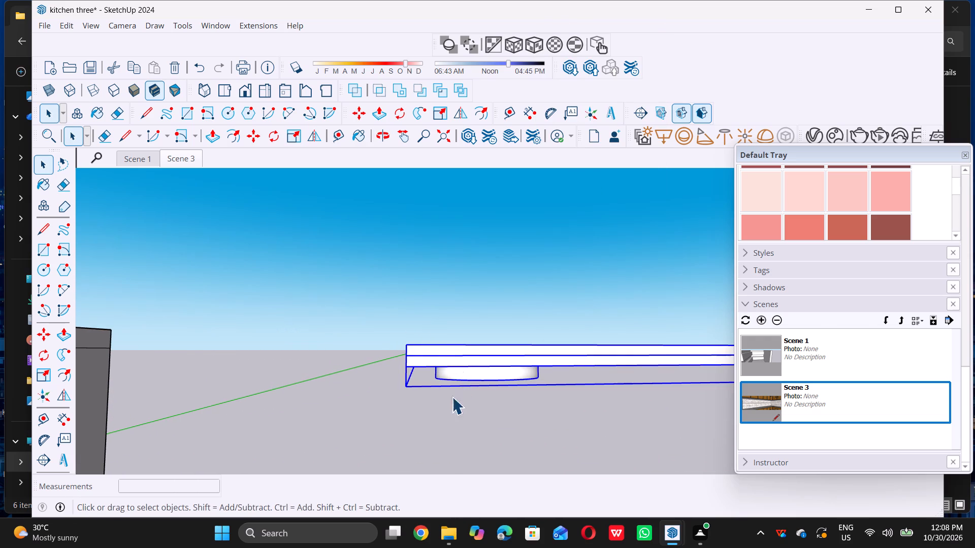
pyautogui.scroll(-15, 452, 397)
pyautogui.scroll(-3, 569, 359)
pyautogui.moveTo(341, 377); pyautogui.dragTo(343, 358, button='middle')
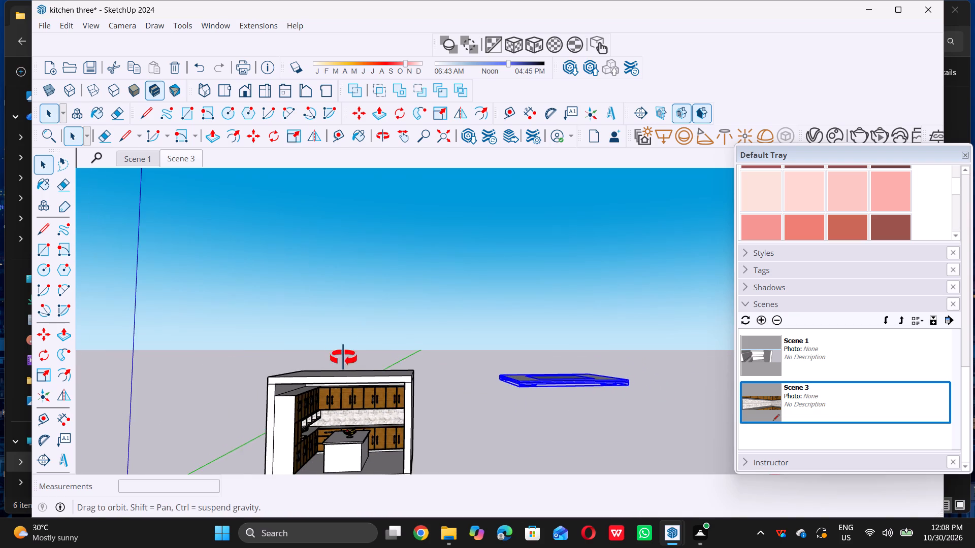
pyautogui.moveTo(343, 358); pyautogui.dragTo(347, 343, button='middle')
pyautogui.scroll(11, 345, 382)
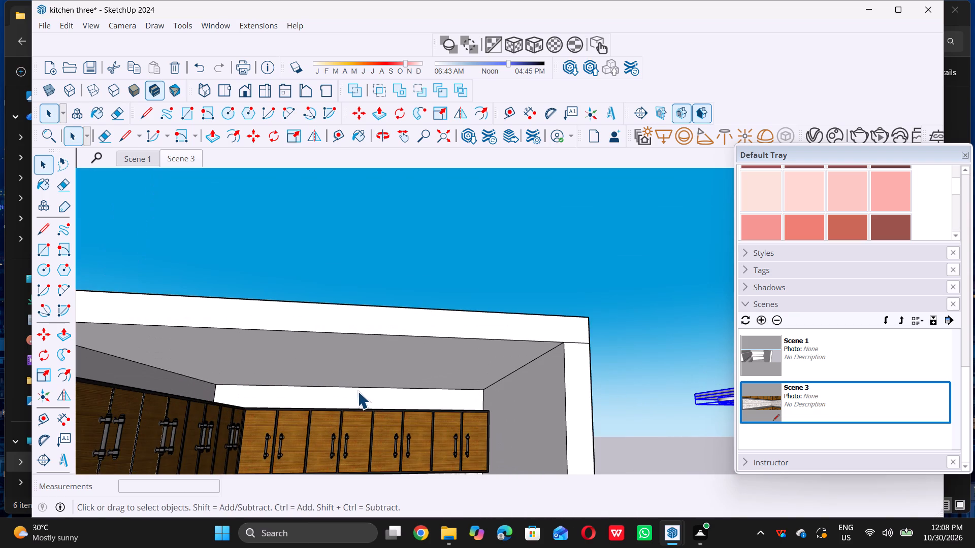
pyautogui.press('t')
pyautogui.scroll(3, 353, 386)
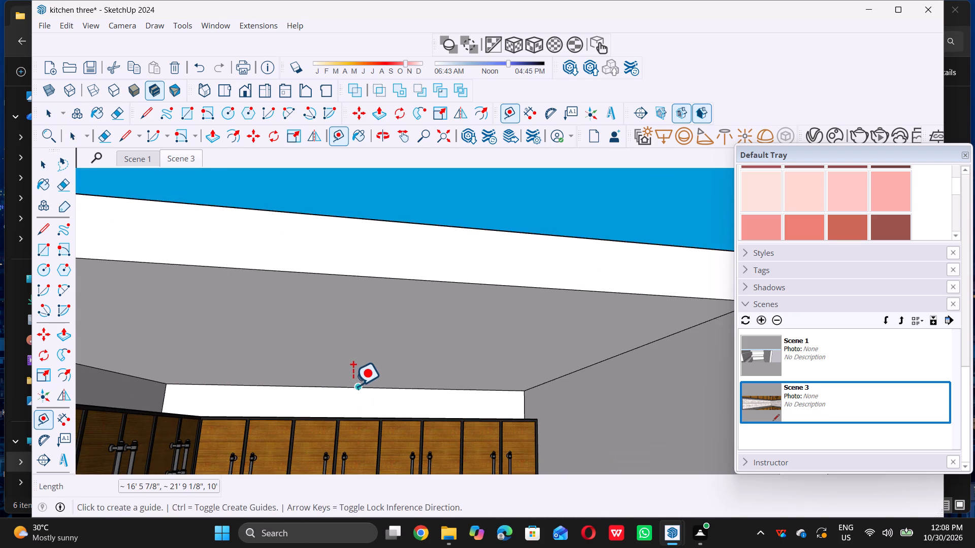
pyautogui.click(353, 386)
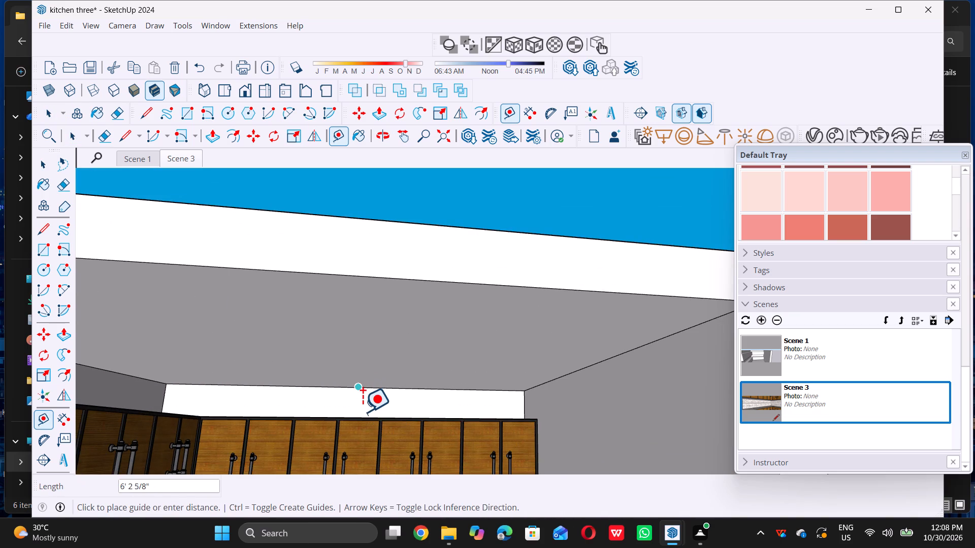
pyautogui.press('9')
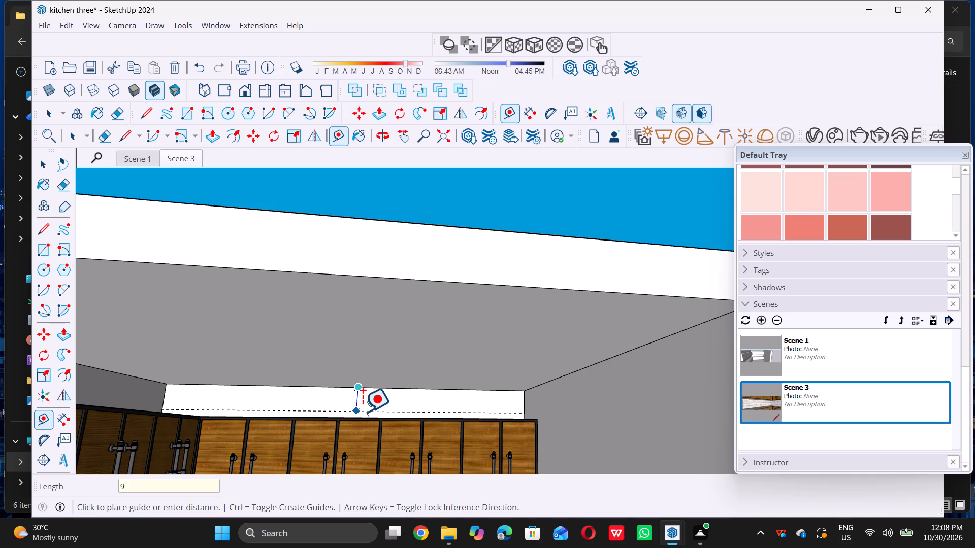
pyautogui.hotkey('shift', '"')
pyautogui.press('Return')
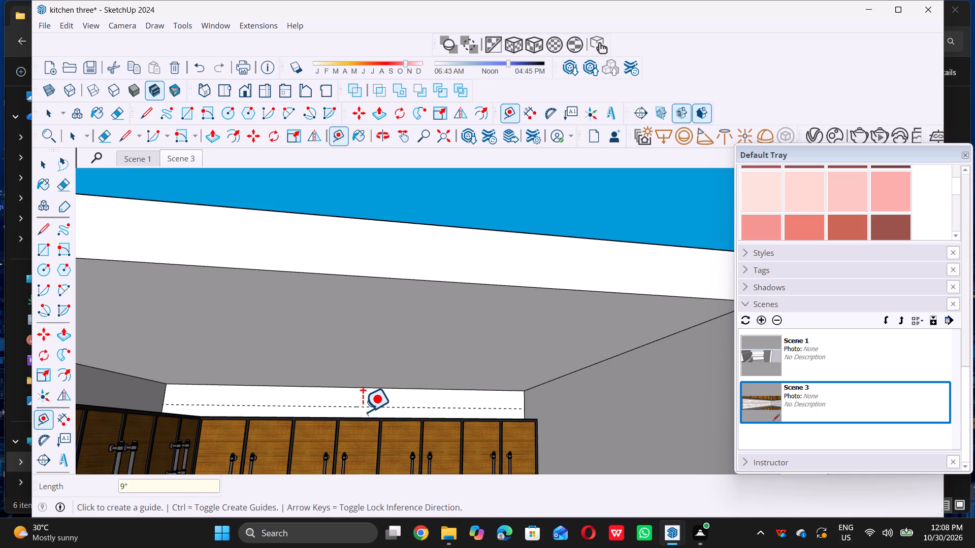
pyautogui.press('space')
# Move the grouped ceiling panel by its top corner about 25' 10" into the kitchen, to the ceiling corner at the back wall.
pyautogui.scroll(-9, 362, 409)
pyautogui.scroll(-6, 470, 419)
pyautogui.scroll(-4, 407, 405)
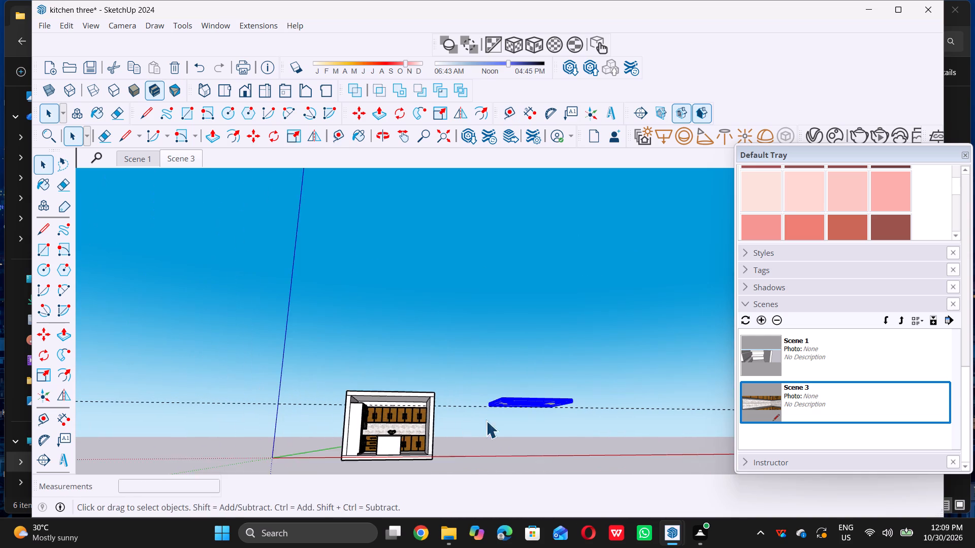
pyautogui.moveTo(575, 435); pyautogui.dragTo(466, 422, button='middle')
pyautogui.scroll(11, 624, 408)
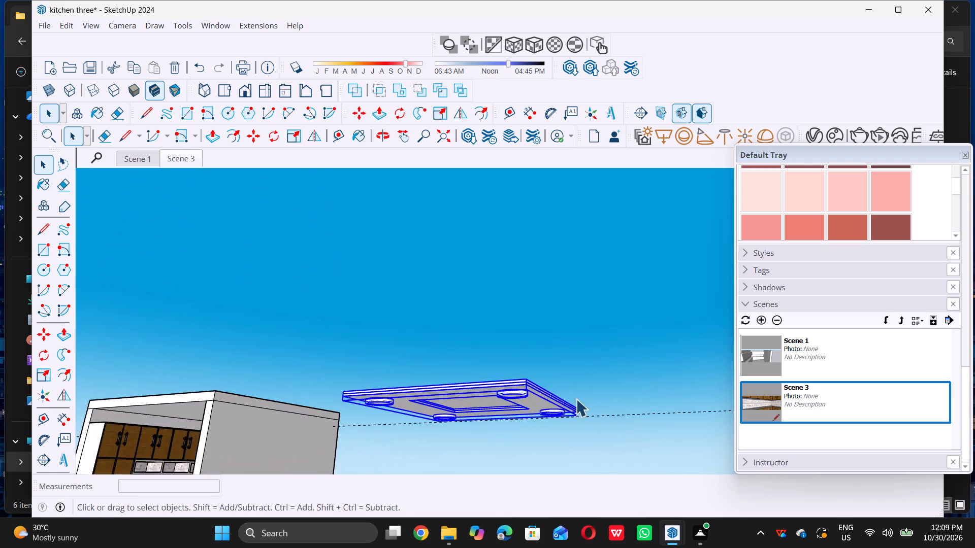
pyautogui.scroll(13, 576, 399)
pyautogui.press('m')
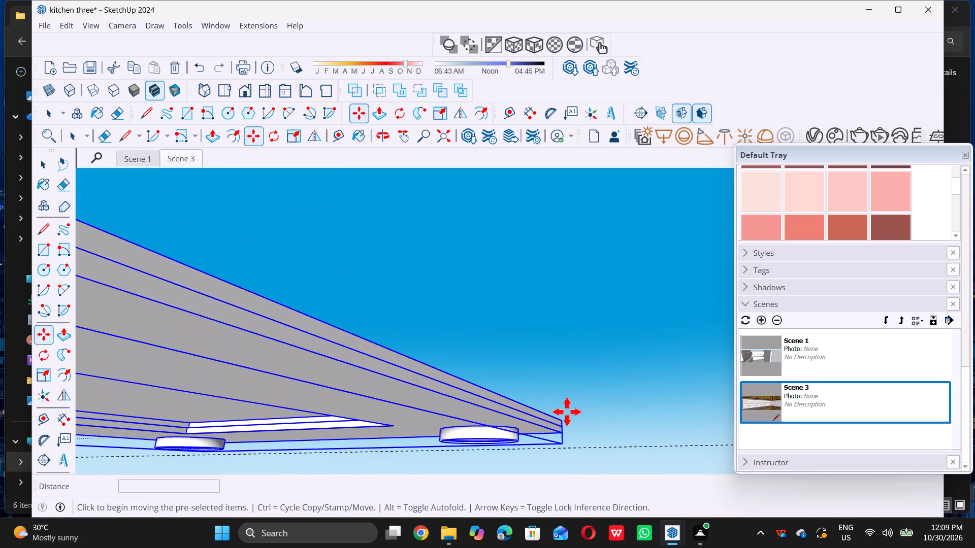
pyautogui.doubleClick(566, 419)
pyautogui.scroll(-15, 568, 419)
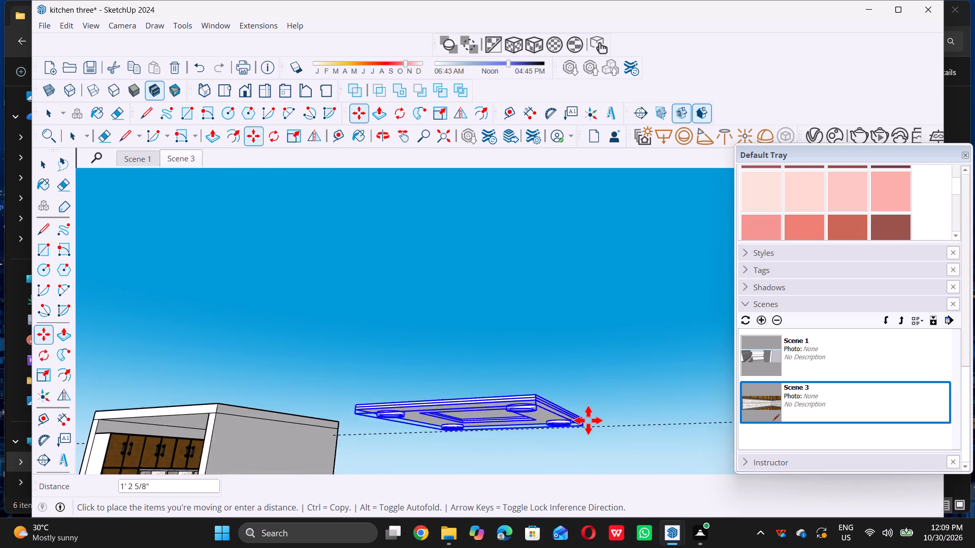
pyautogui.scroll(-8, 588, 420)
pyautogui.moveTo(393, 433); pyautogui.dragTo(474, 432, button='middle')
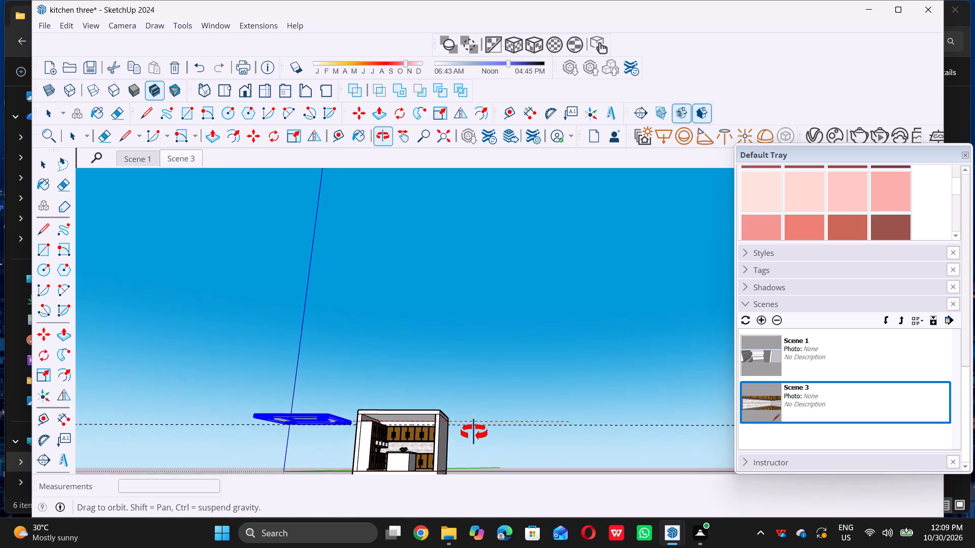
pyautogui.moveTo(474, 432); pyautogui.dragTo(478, 431, button='middle')
pyautogui.scroll(20, 425, 418)
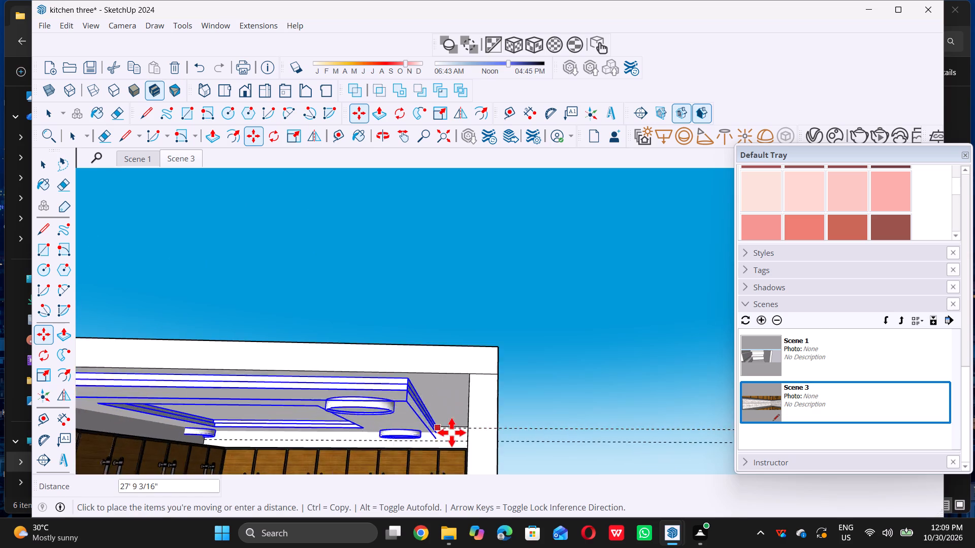
pyautogui.scroll(7, 451, 432)
pyautogui.moveTo(483, 423); pyautogui.dragTo(465, 434, button='middle')
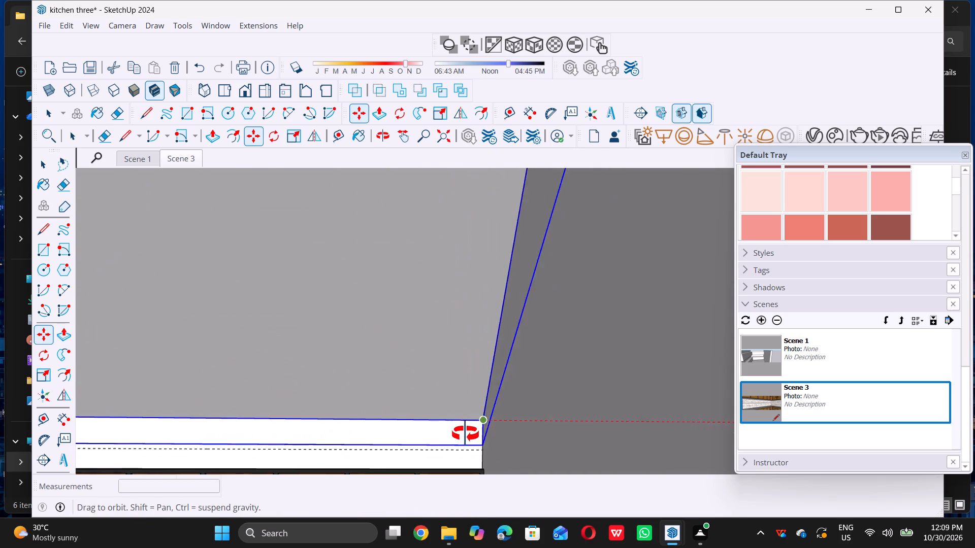
pyautogui.moveTo(465, 434); pyautogui.dragTo(467, 445, button='middle')
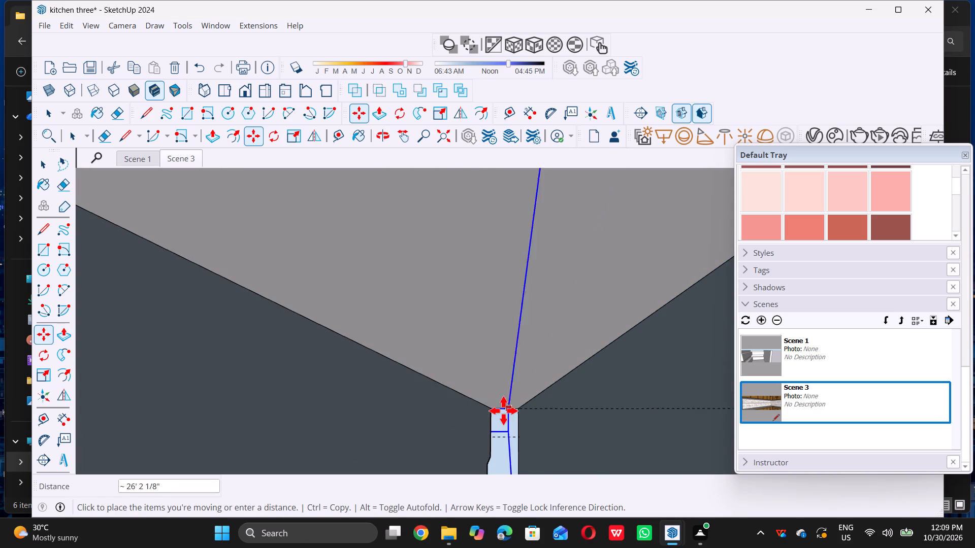
pyautogui.click(520, 410)
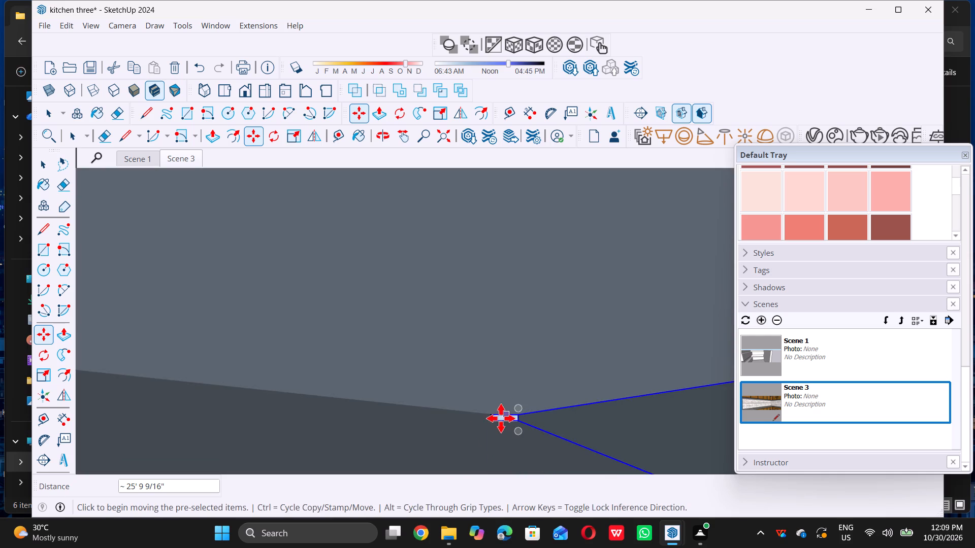
pyautogui.scroll(-20, 473, 434)
pyautogui.scroll(-2, 473, 434)
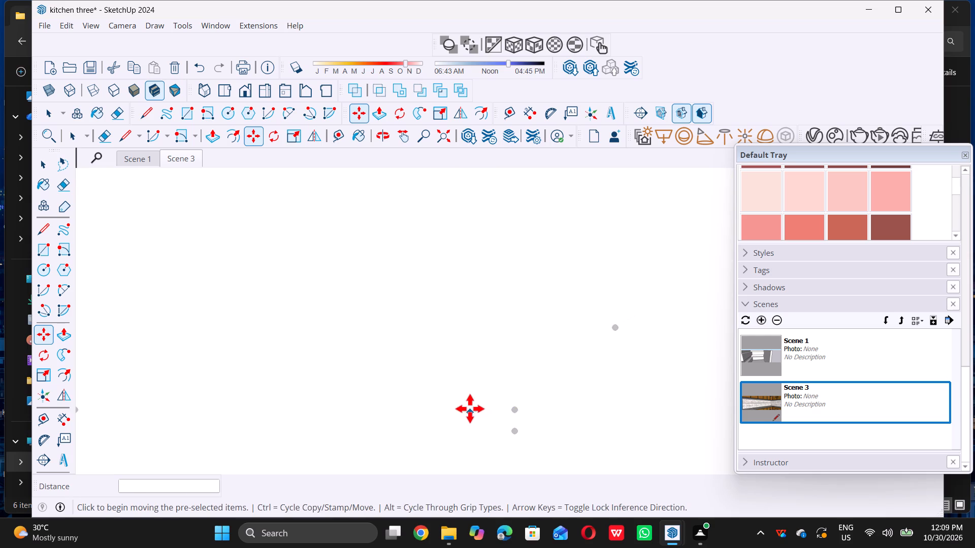
# Examine from below how the ceiling panel and its four round lights sit inside the kitchen walls.
pyautogui.scroll(-20, 470, 408)
pyautogui.scroll(-11, 470, 408)
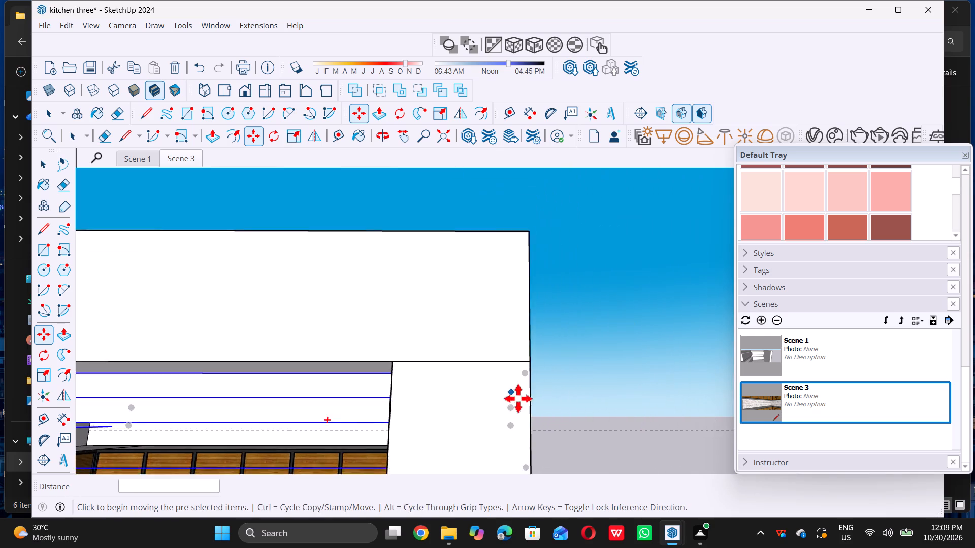
pyautogui.scroll(-4, 518, 398)
pyautogui.press('space')
pyautogui.scroll(-9, 428, 402)
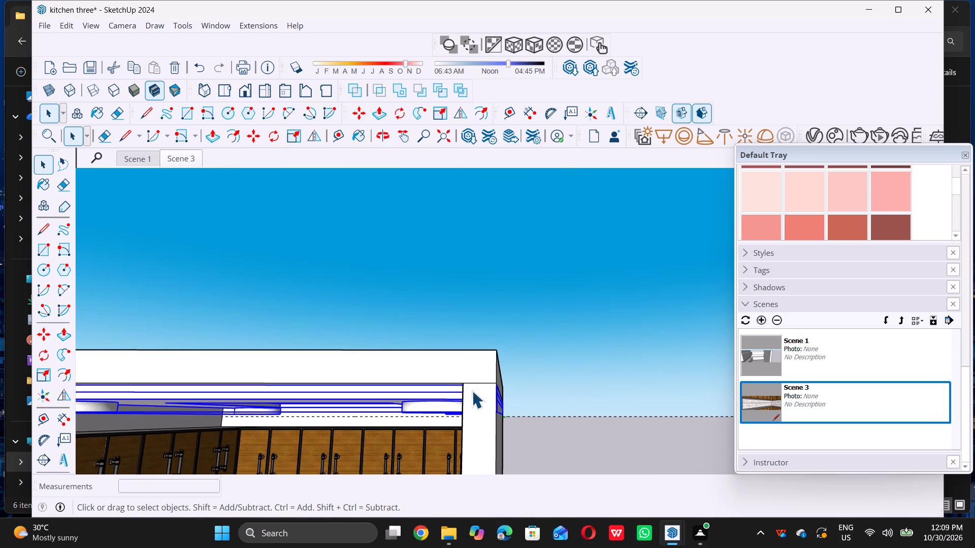
pyautogui.scroll(-4, 472, 391)
pyautogui.moveTo(391, 416); pyautogui.dragTo(427, 379, button='middle')
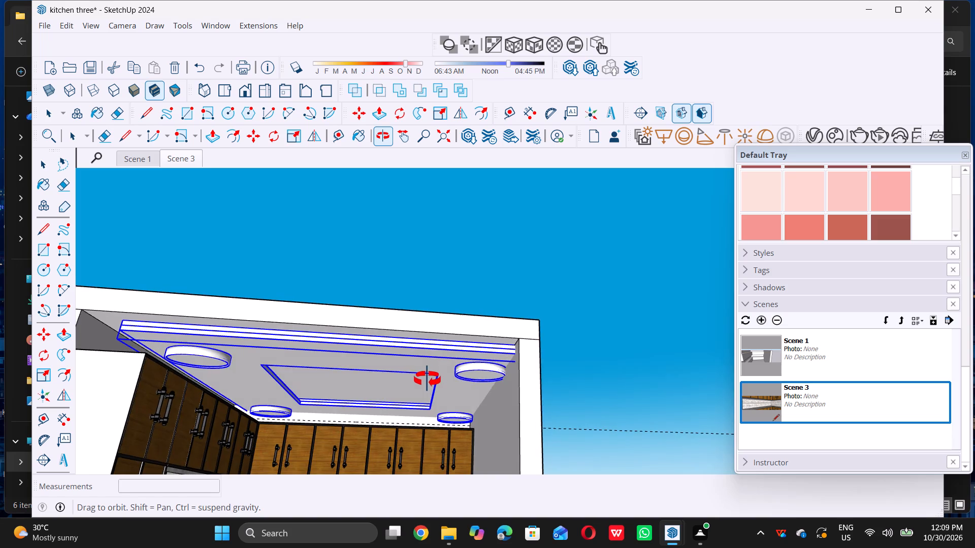
pyautogui.moveTo(427, 379); pyautogui.dragTo(416, 363, button='middle')
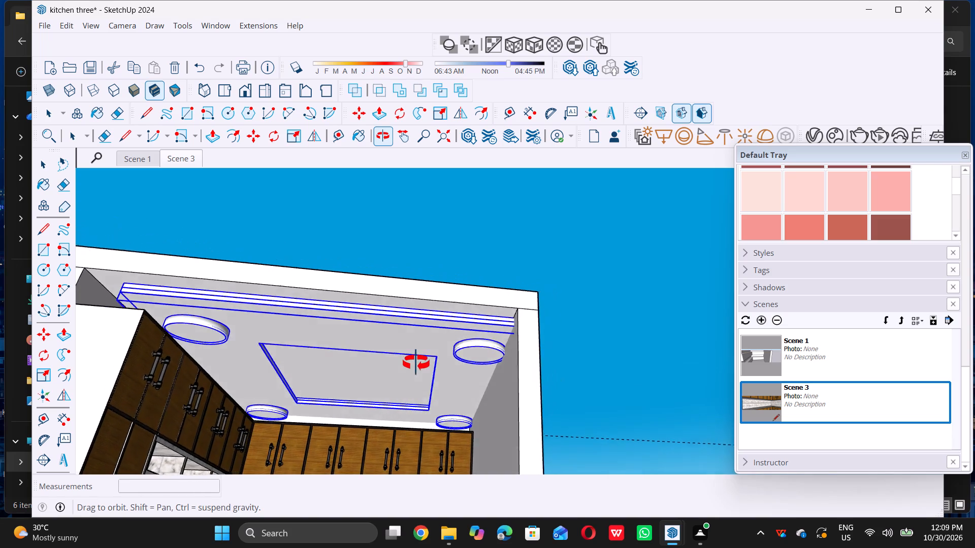
pyautogui.moveTo(416, 363); pyautogui.dragTo(407, 376, button='middle')
pyautogui.scroll(-8, 567, 377)
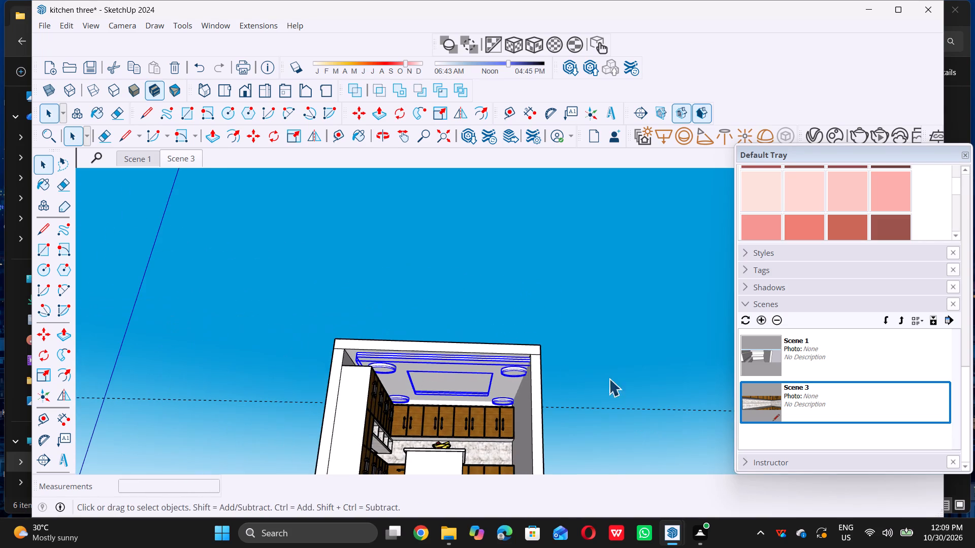
pyautogui.doubleClick(640, 376)
pyautogui.moveTo(623, 375); pyautogui.dragTo(601, 379, button='middle')
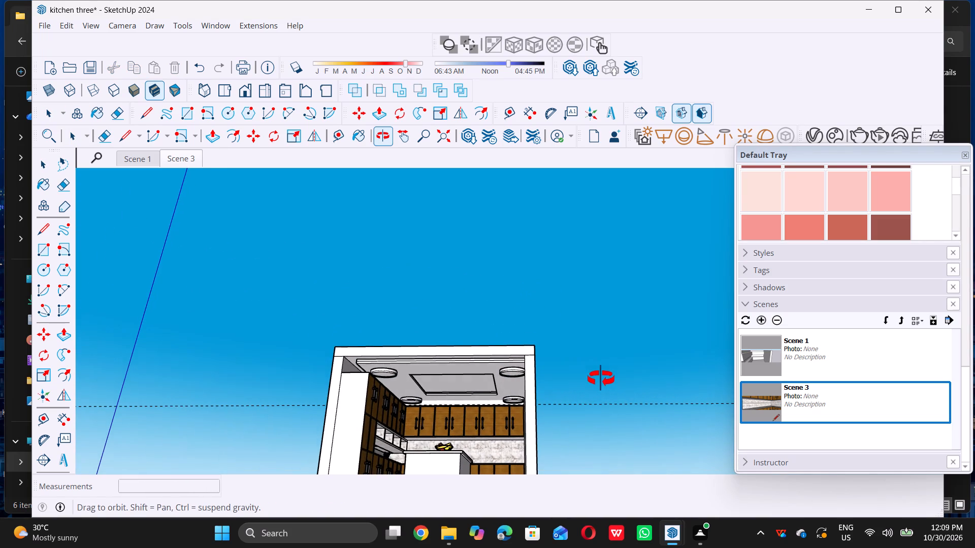
pyautogui.moveTo(601, 379); pyautogui.dragTo(601, 380, button='middle')
pyautogui.scroll(5, 508, 384)
pyautogui.moveTo(484, 400); pyautogui.dragTo(492, 402, button='middle')
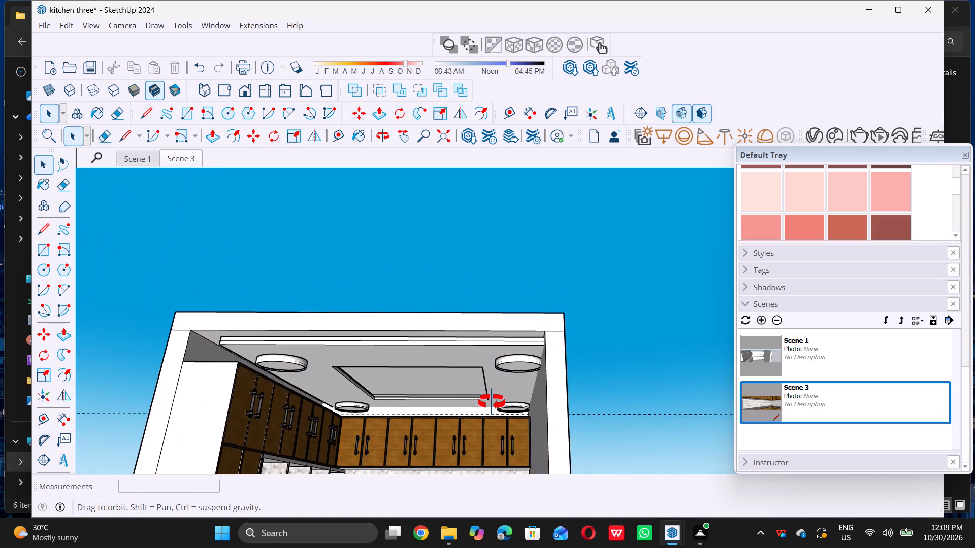
pyautogui.moveTo(492, 402); pyautogui.dragTo(497, 385, button='middle')
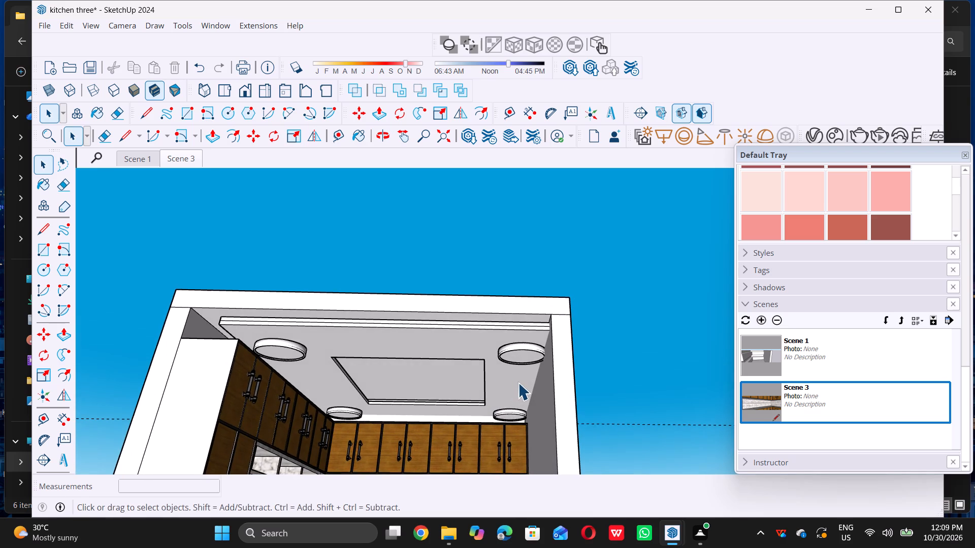
pyautogui.scroll(2, 518, 383)
pyautogui.moveTo(509, 383); pyautogui.dragTo(508, 375, button='middle')
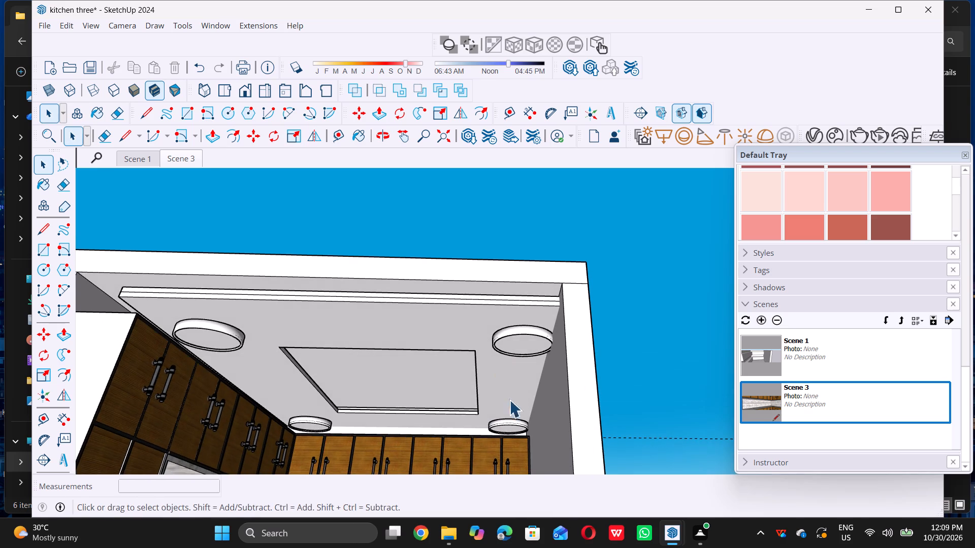
pyautogui.scroll(4, 513, 426)
pyautogui.doubleClick(513, 427)
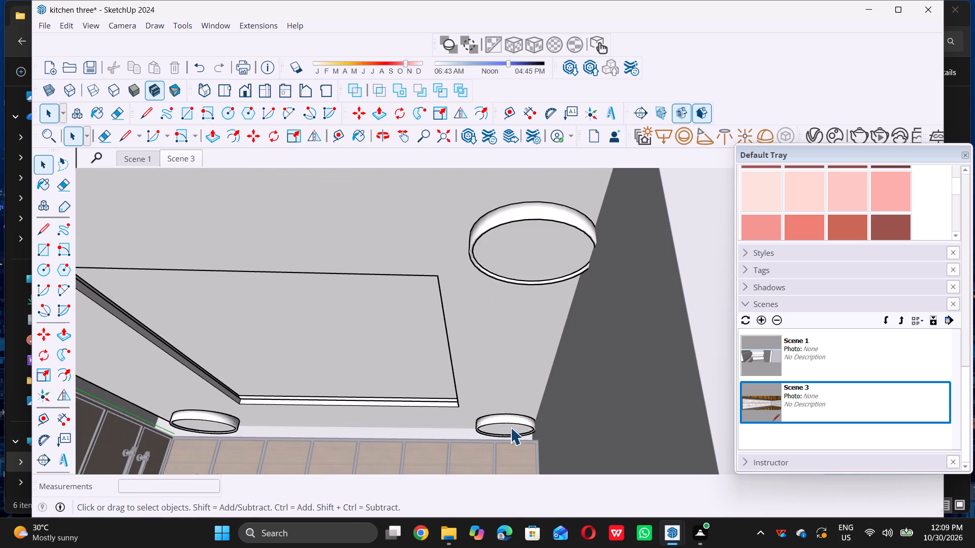
pyautogui.scroll(-10, 510, 427)
pyautogui.doubleClick(655, 442)
pyautogui.scroll(3, 524, 395)
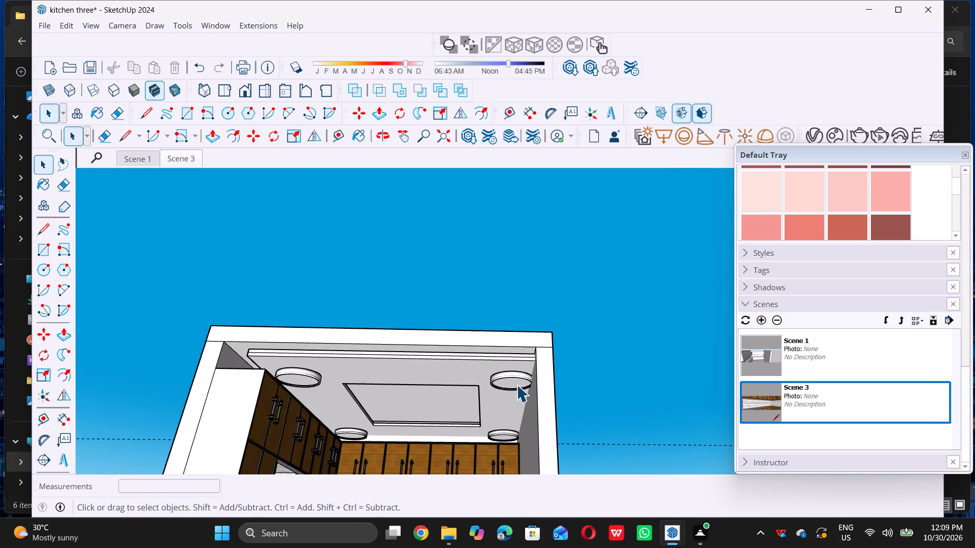
# Inside the ceiling panel group, move the front round light that touches the right side wall about 4 7/16" away from the wall.
pyautogui.click(516, 384)
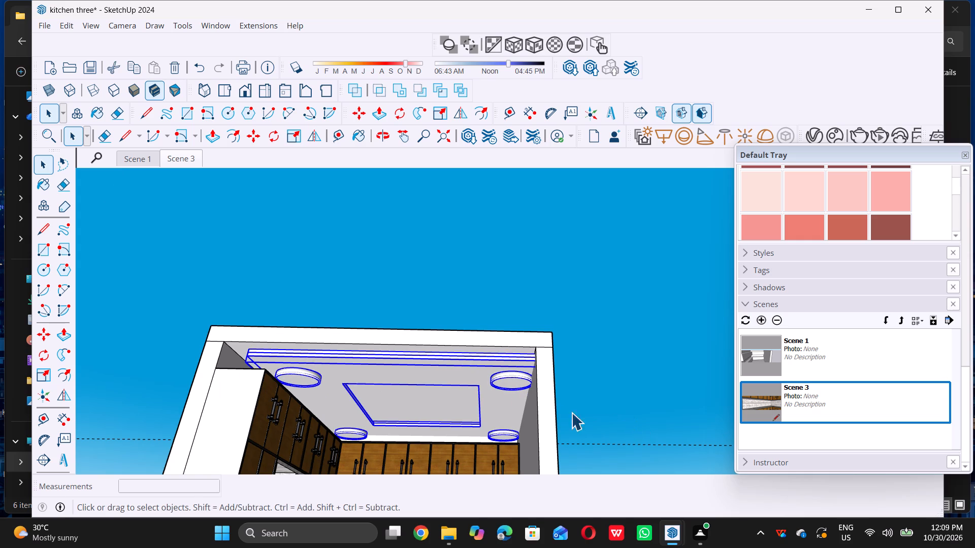
pyautogui.click(507, 390)
pyautogui.doubleClick(508, 386)
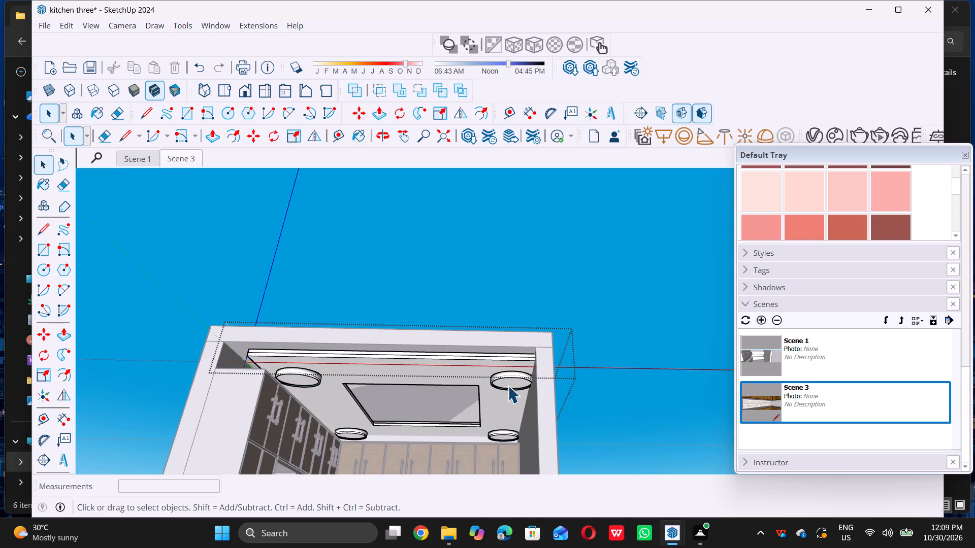
pyautogui.tripleClick(507, 384)
pyautogui.click(507, 384)
pyautogui.click(614, 402)
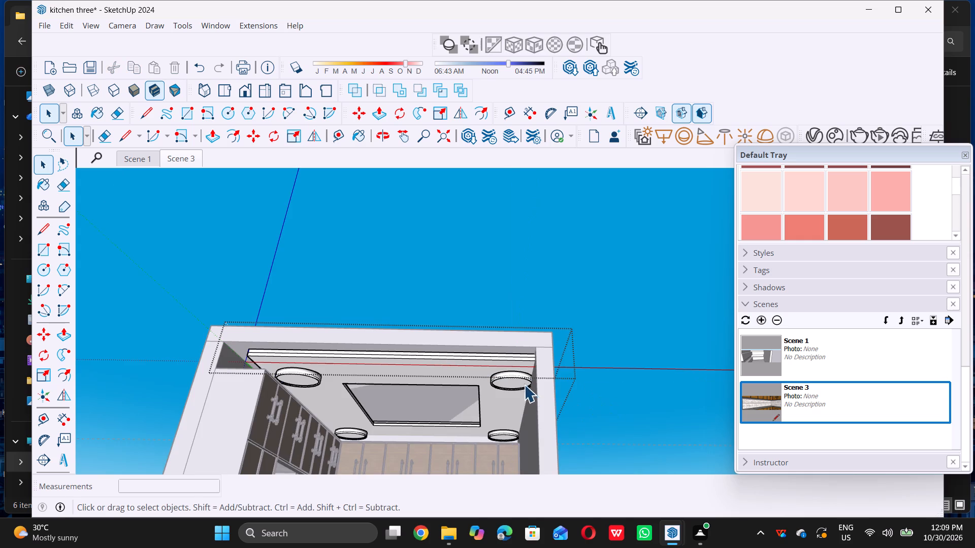
pyautogui.click(519, 381)
pyautogui.scroll(5, 505, 373)
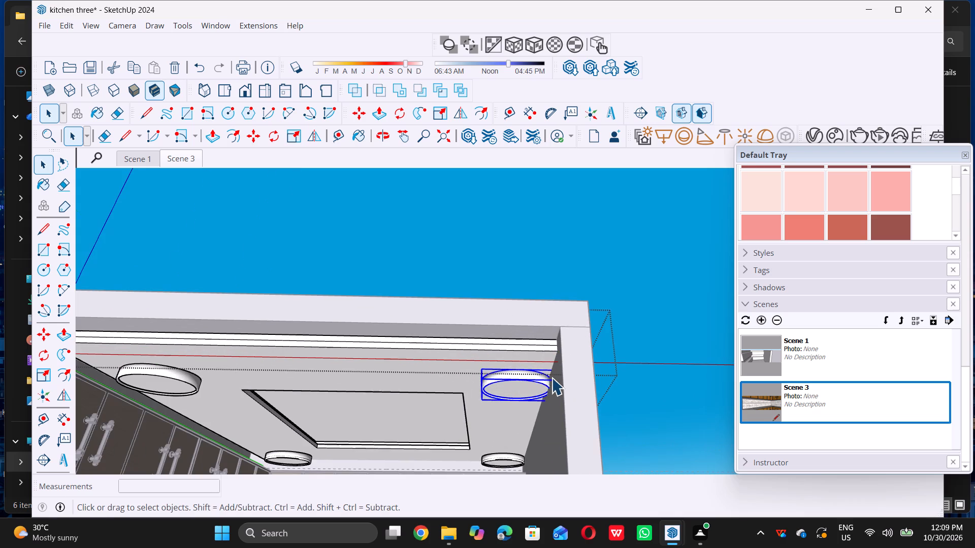
pyautogui.press('m')
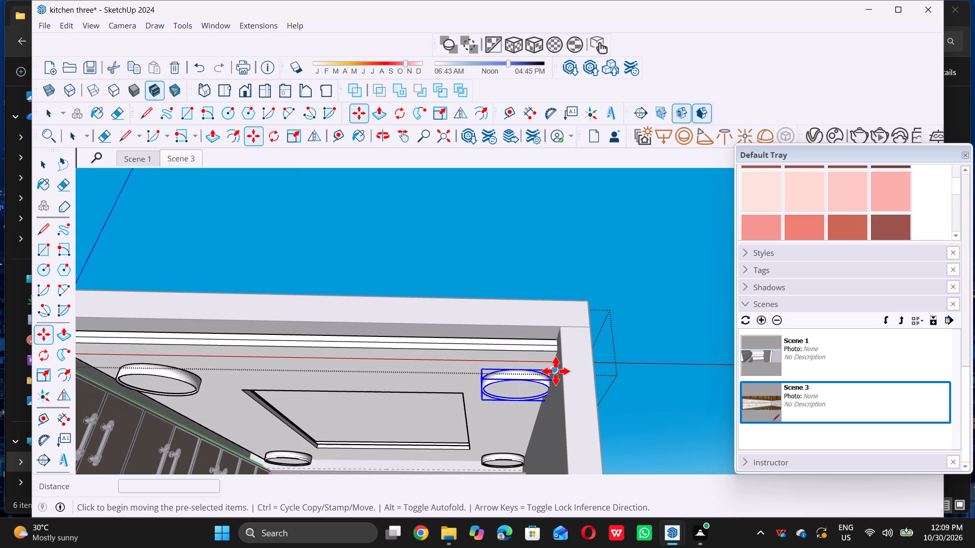
pyautogui.click(554, 370)
pyautogui.doubleClick(542, 370)
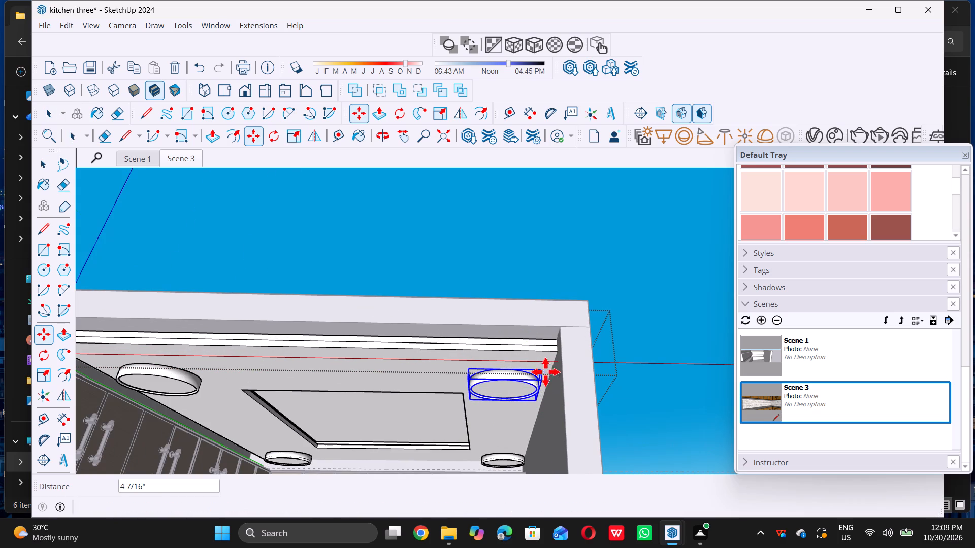
pyautogui.press('space')
# Move the rear round light on the same side about 4 1/4" away from the side wall, and close the ceiling panel group.
pyautogui.click(512, 457)
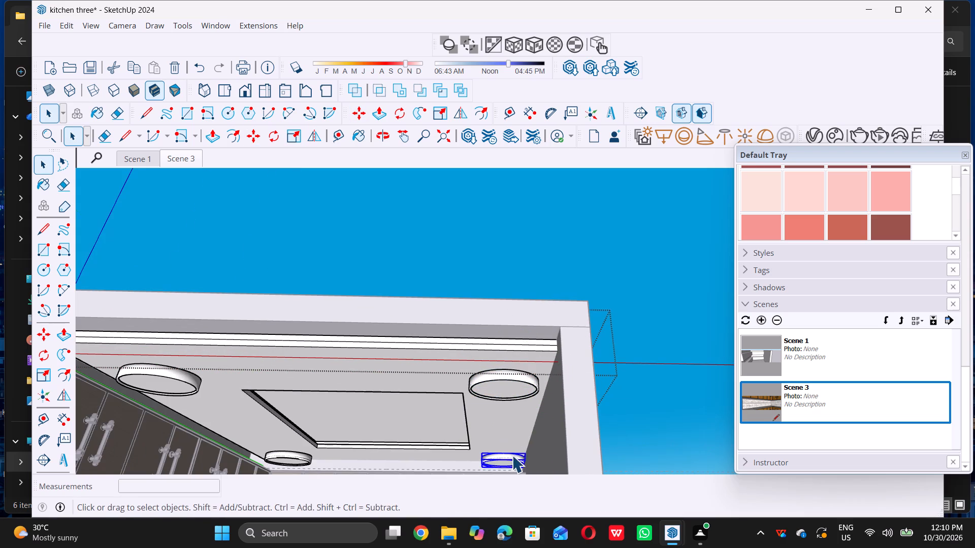
pyautogui.press('m')
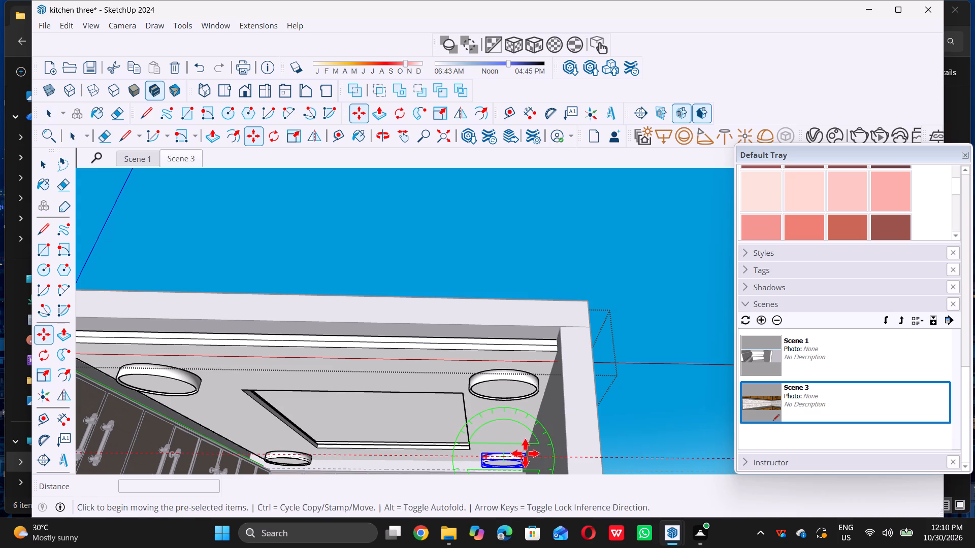
pyautogui.click(528, 453)
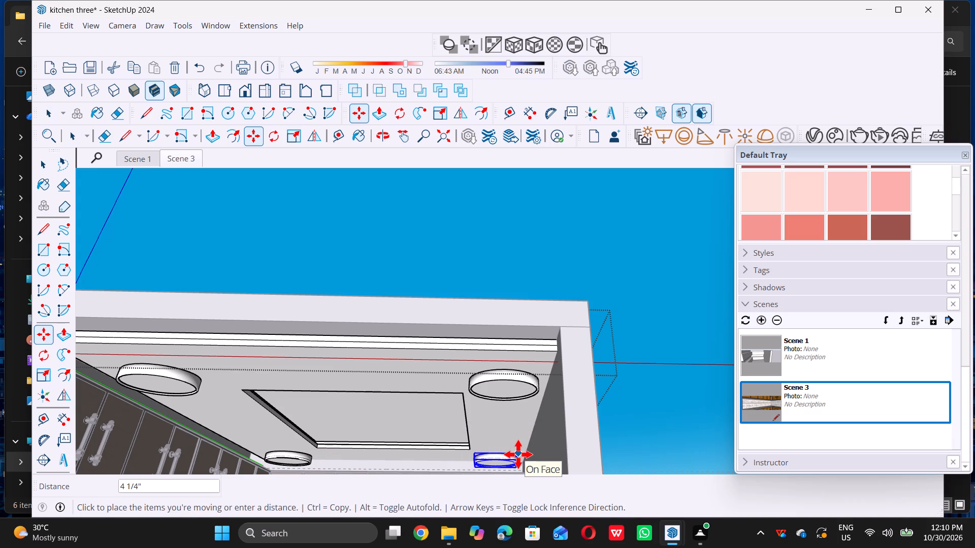
pyautogui.doubleClick(518, 454)
pyautogui.press('space')
pyautogui.scroll(-9, 521, 454)
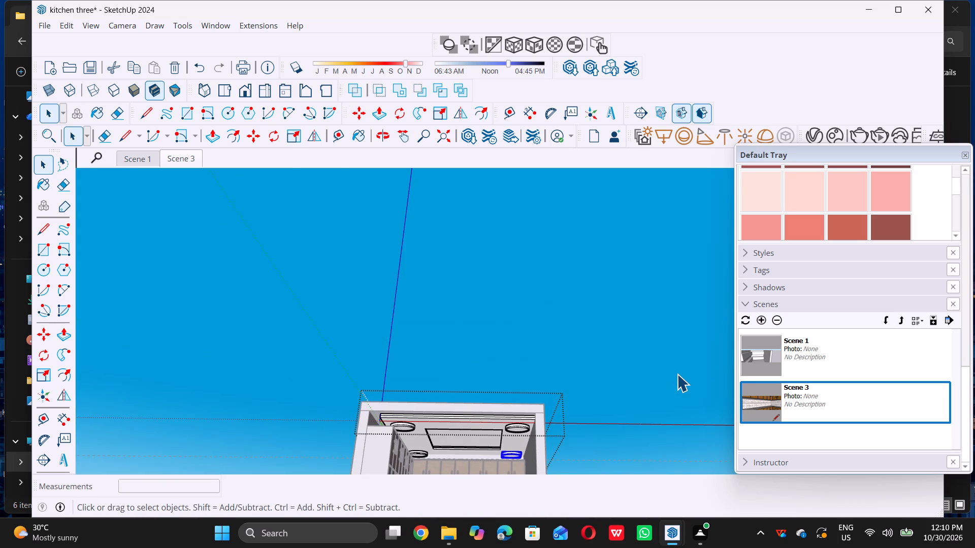
pyautogui.click(677, 374)
pyautogui.doubleClick(678, 371)
pyautogui.tripleClick(678, 367)
pyautogui.click(678, 365)
# Look over the whole kitchen from its open front, including the ceiling, cabinets, island and floor.
pyautogui.scroll(-10, 534, 324)
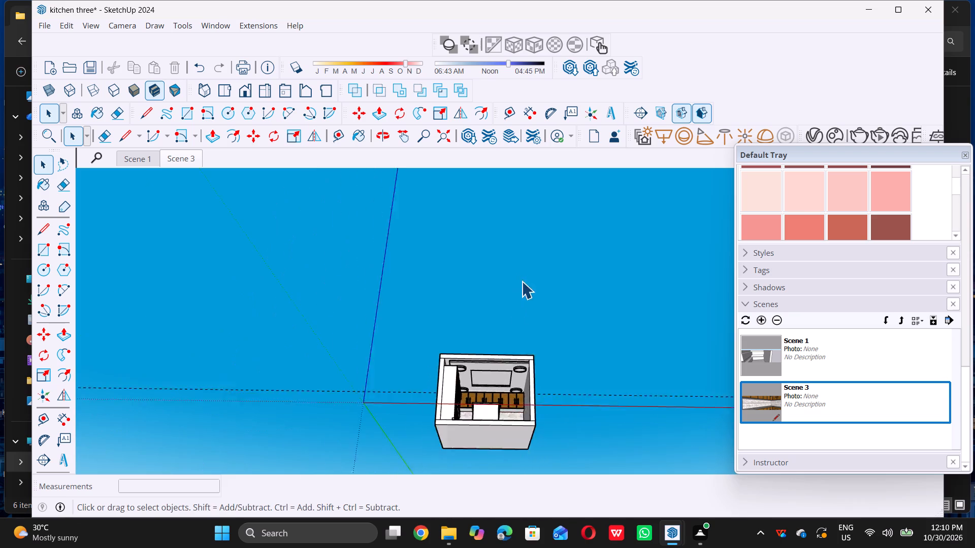
pyautogui.moveTo(510, 300); pyautogui.dragTo(499, 398, button='middle')
pyautogui.scroll(6, 508, 386)
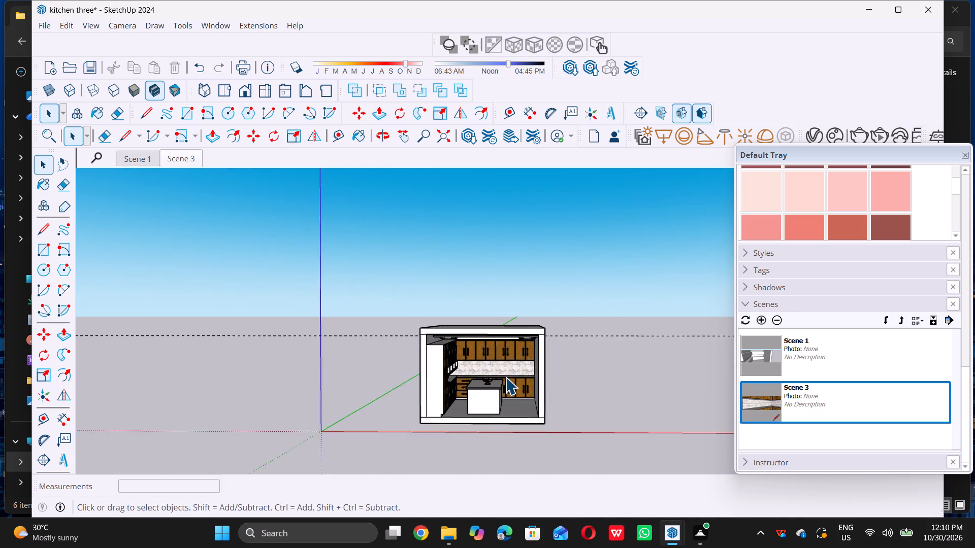
pyautogui.scroll(4, 505, 377)
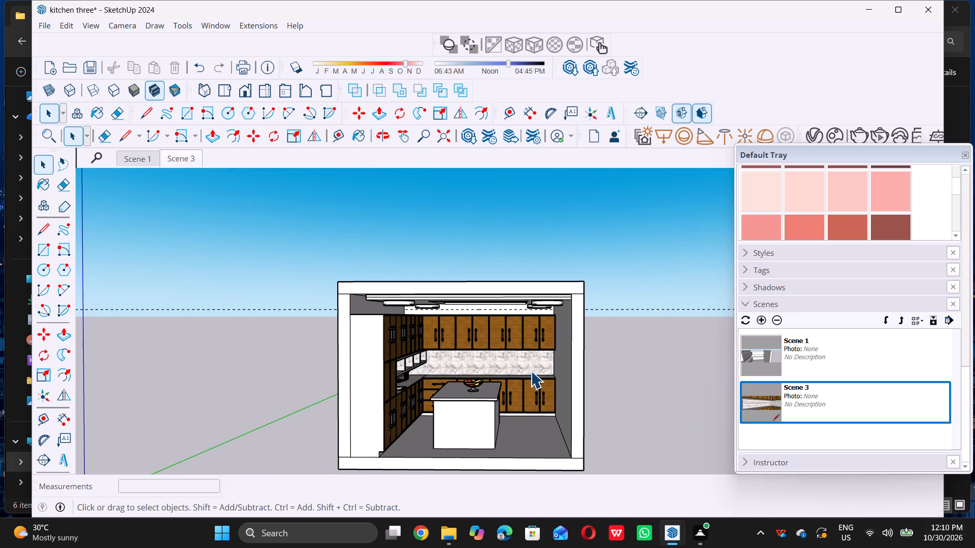
pyautogui.scroll(4, 487, 458)
pyautogui.scroll(-6, 424, 367)
pyautogui.moveTo(419, 352); pyautogui.dragTo(407, 400, button='middle')
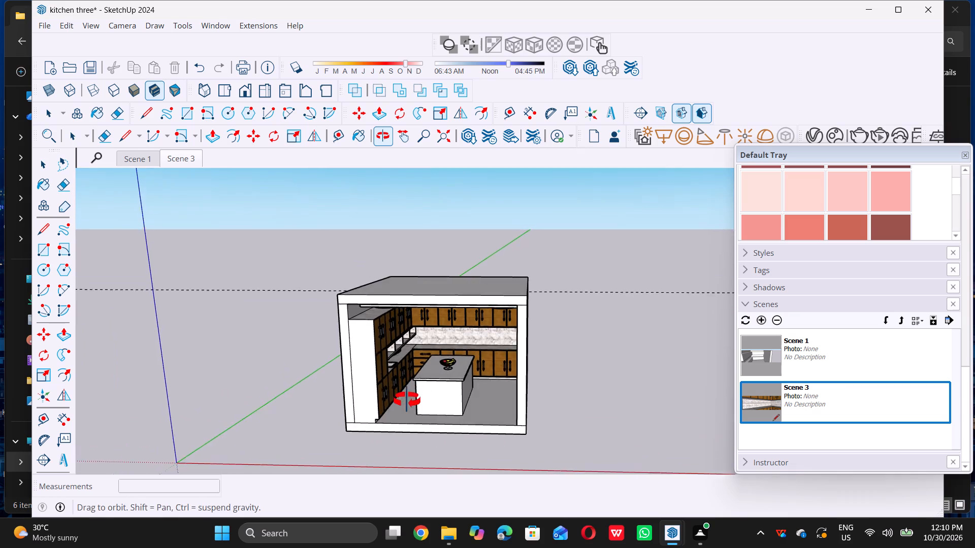
pyautogui.moveTo(407, 400); pyautogui.dragTo(409, 397, button='middle')
pyautogui.scroll(3, 475, 387)
pyautogui.scroll(1, 765, 297)
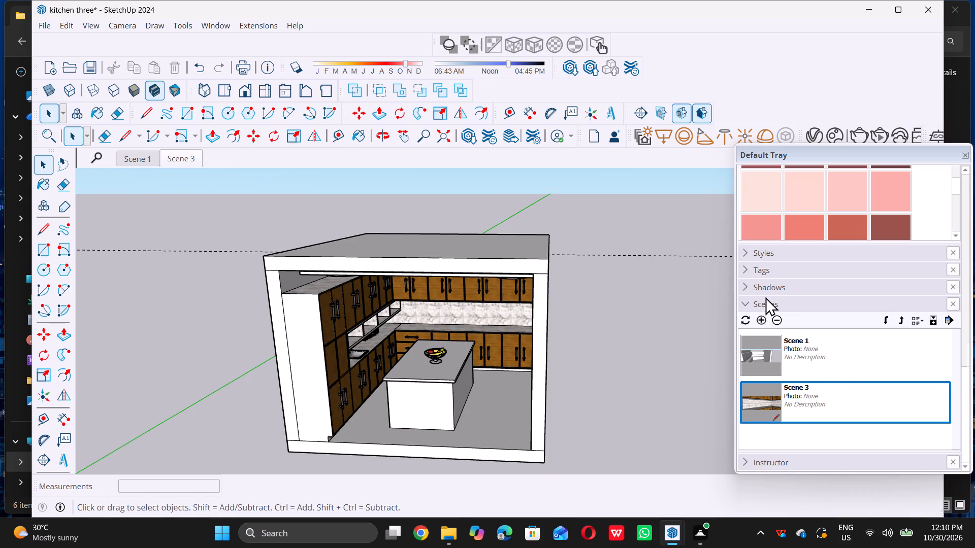
# Browse the material collections and pick the Marble Carreragold Floor Tile from the Tile collection.
pyautogui.scroll(18, 765, 297)
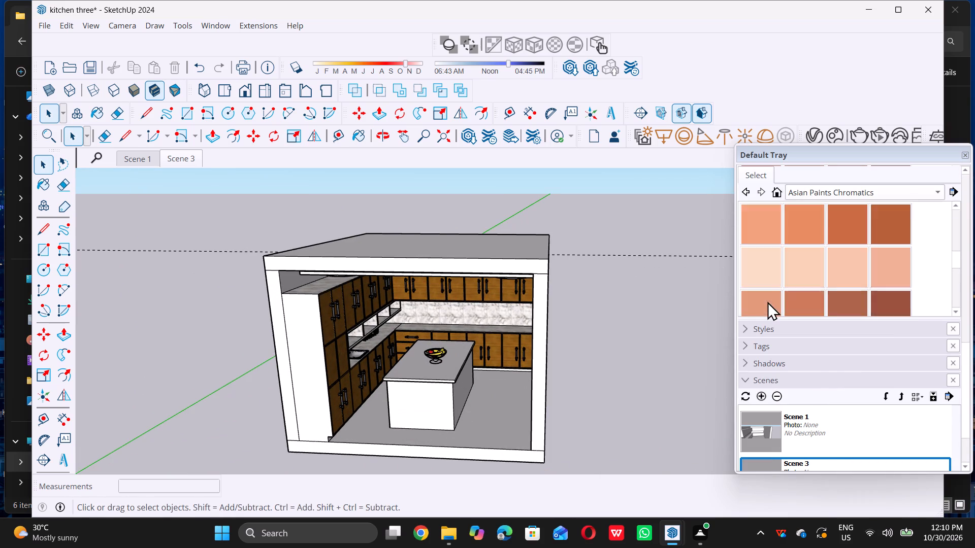
pyautogui.scroll(4, 767, 301)
pyautogui.scroll(-6, 763, 350)
pyautogui.scroll(3, 754, 299)
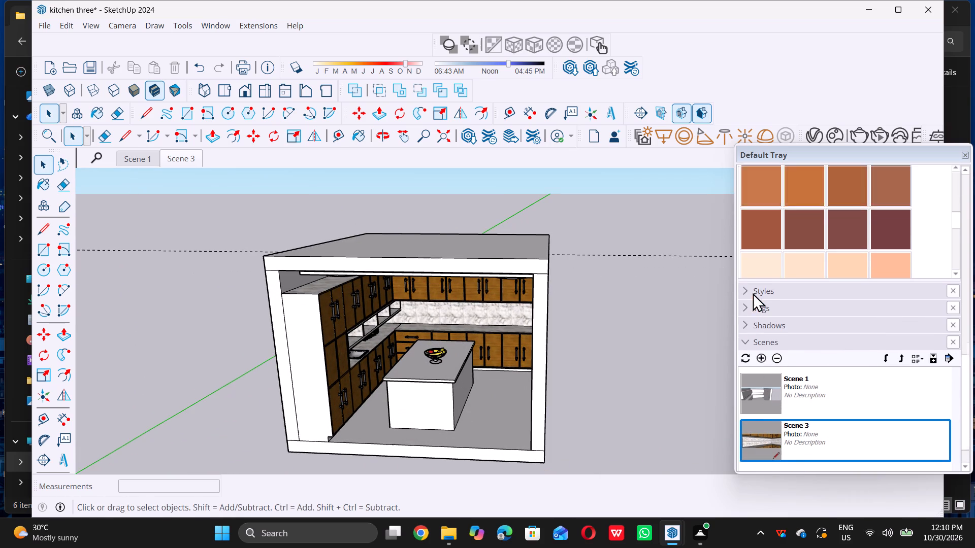
pyautogui.scroll(8, 753, 293)
pyautogui.scroll(-1, 842, 236)
pyautogui.scroll(17, 842, 236)
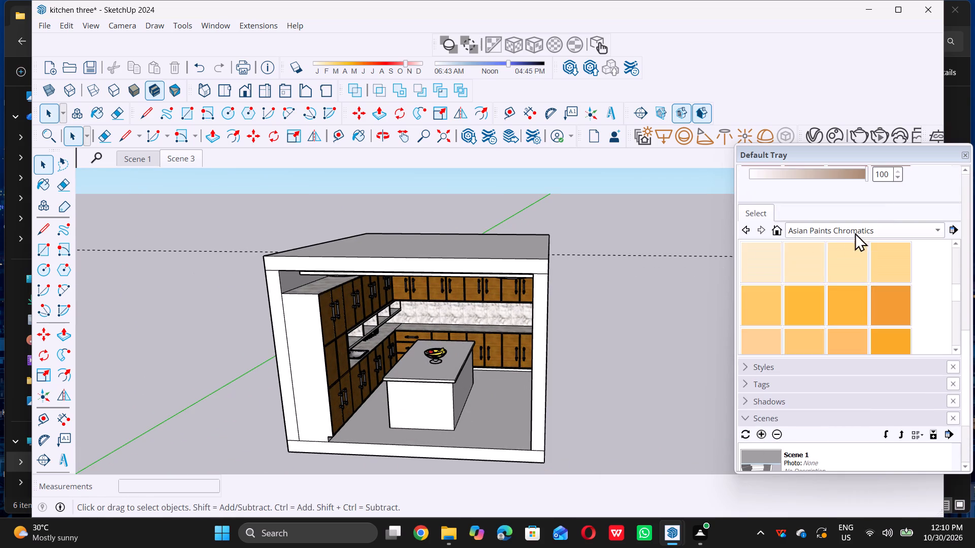
pyautogui.scroll(10, 855, 232)
pyautogui.scroll(10, 846, 273)
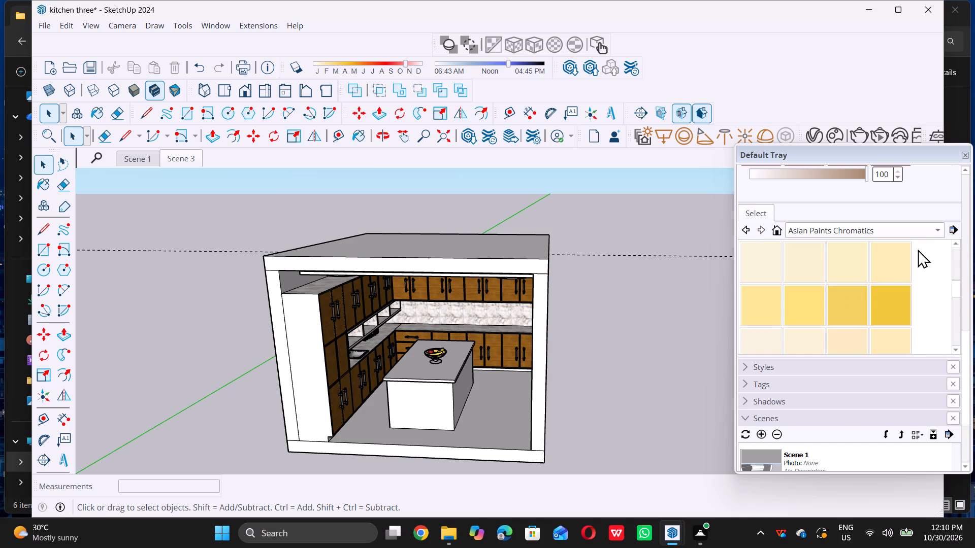
pyautogui.doubleClick(937, 228)
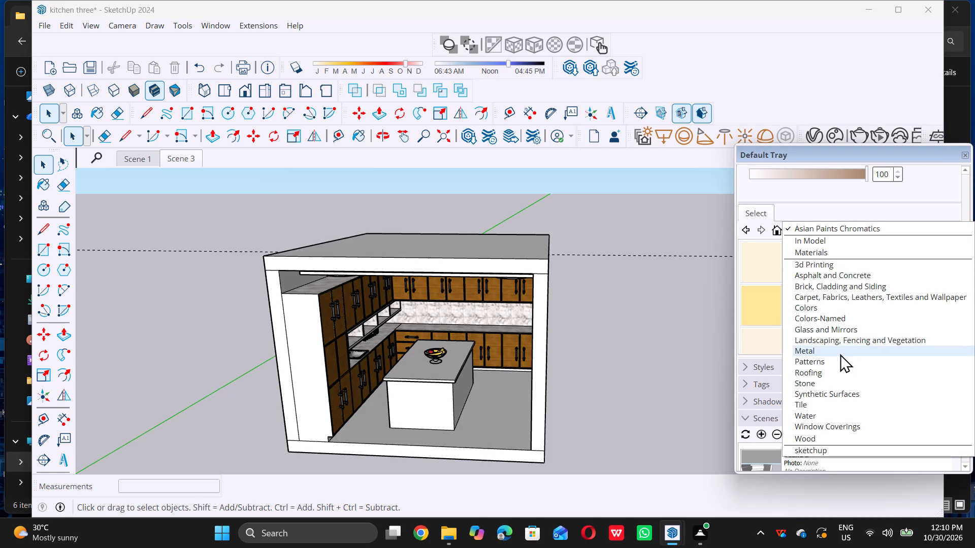
pyautogui.doubleClick(824, 404)
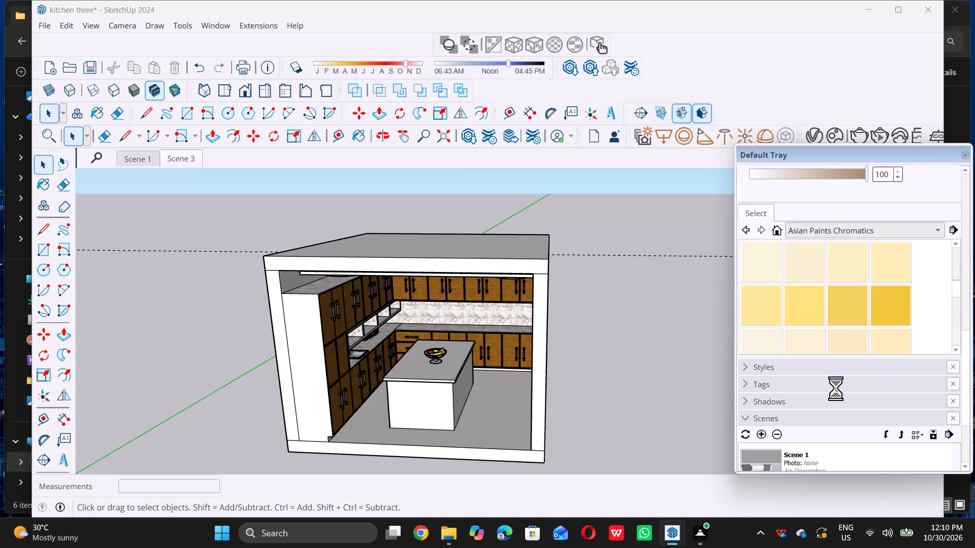
pyautogui.scroll(-1, 855, 303)
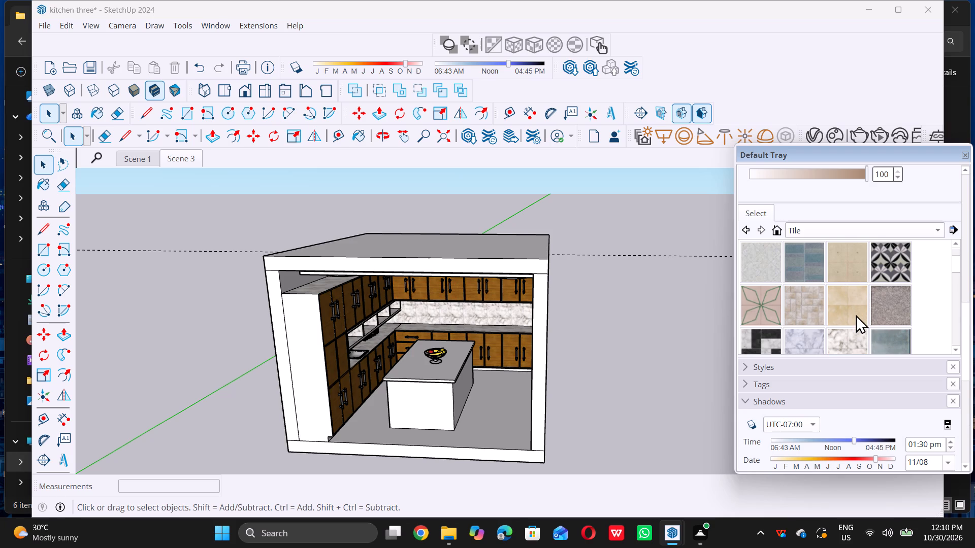
pyautogui.scroll(-1, 856, 315)
pyautogui.scroll(2, 840, 320)
pyautogui.scroll(-2, 838, 323)
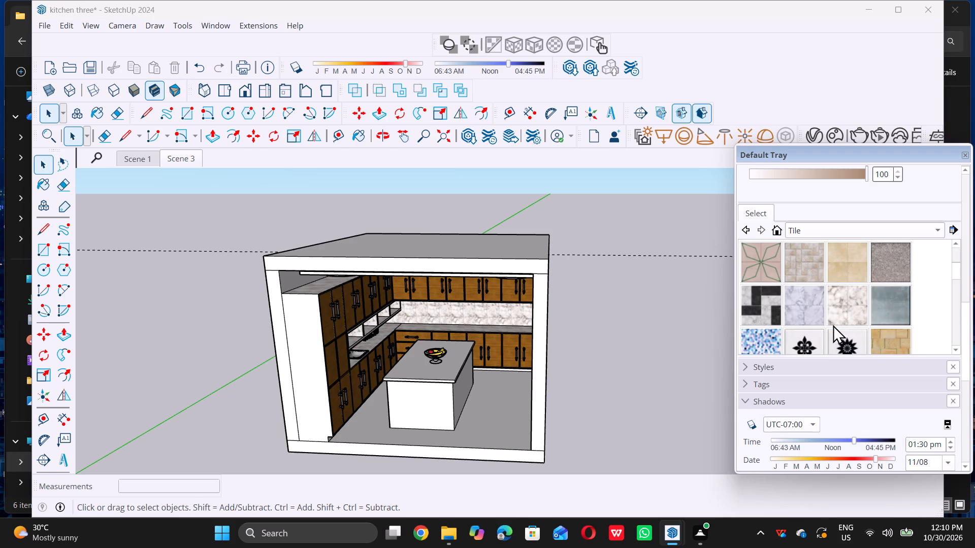
pyautogui.click(851, 307)
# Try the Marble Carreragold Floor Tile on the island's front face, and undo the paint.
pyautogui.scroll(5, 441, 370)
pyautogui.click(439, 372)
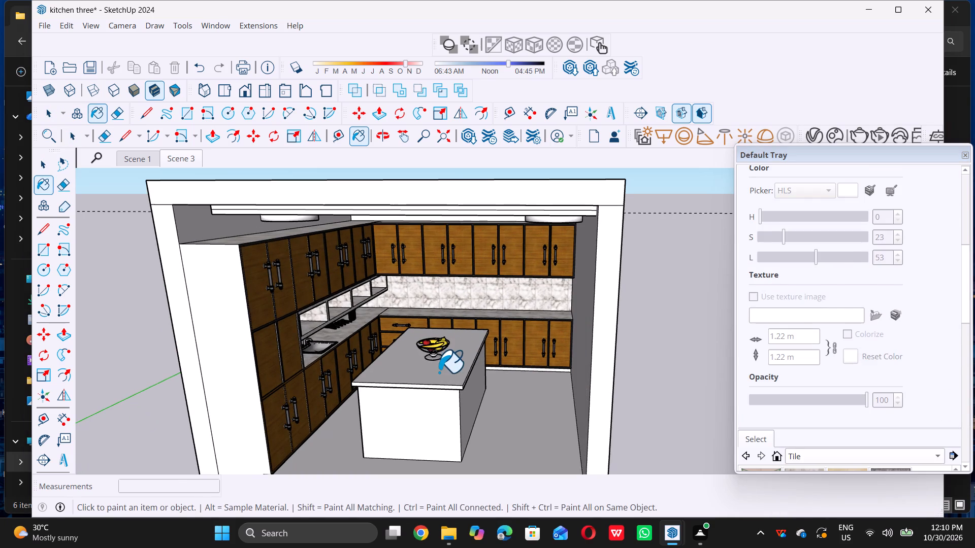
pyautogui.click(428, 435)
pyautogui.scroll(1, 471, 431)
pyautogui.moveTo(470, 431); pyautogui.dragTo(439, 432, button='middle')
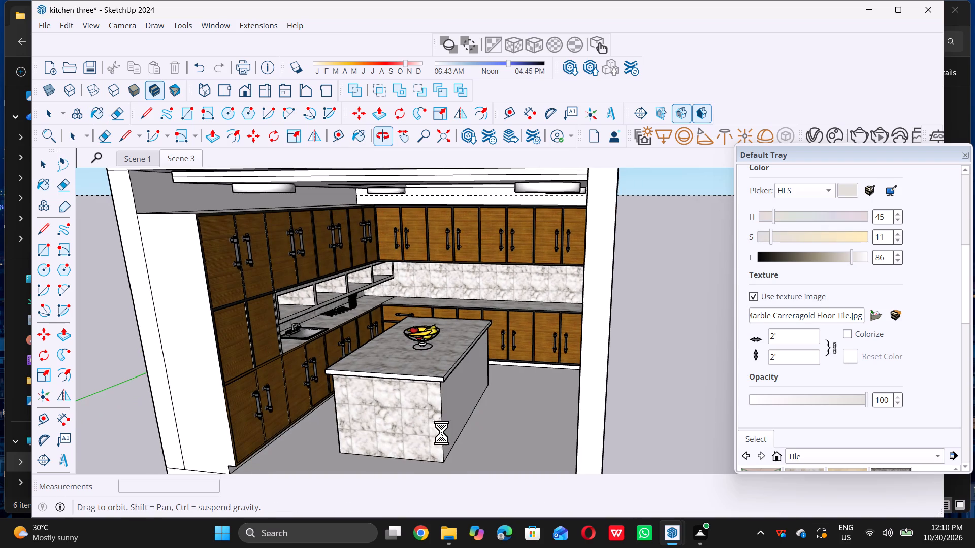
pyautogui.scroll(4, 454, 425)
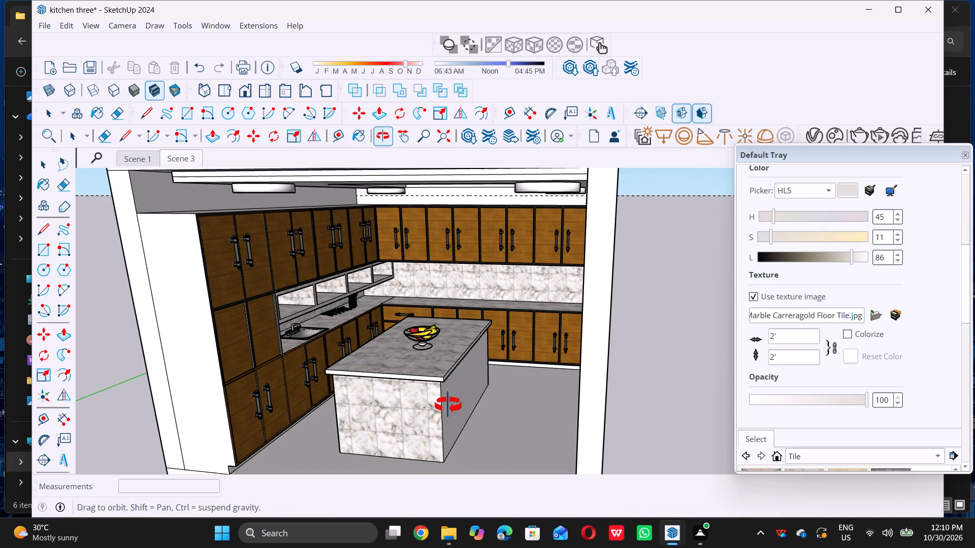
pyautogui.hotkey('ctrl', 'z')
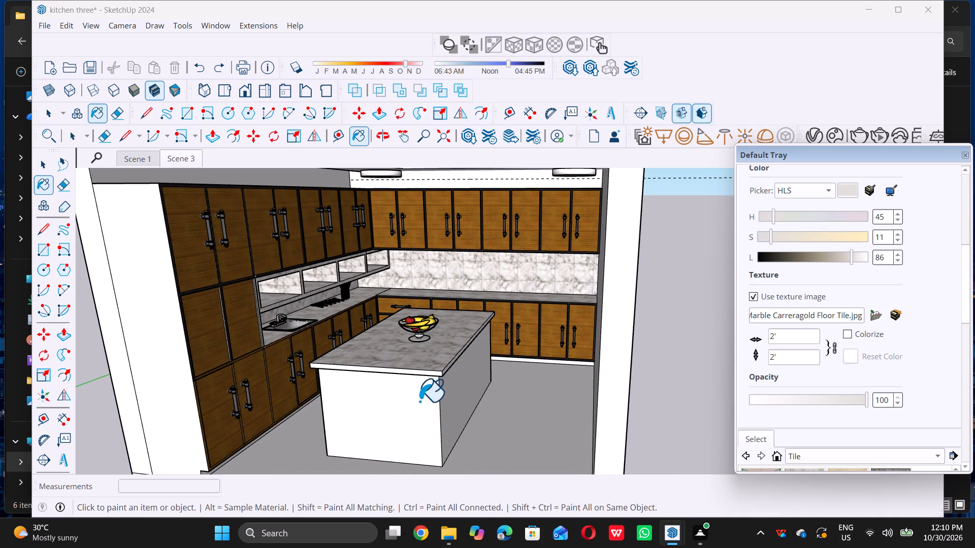
# Paint the island's front face and both long sides below the countertop with the Marble Carreragold Floor Tile.
pyautogui.moveTo(382, 385); pyautogui.dragTo(442, 376, button='middle')
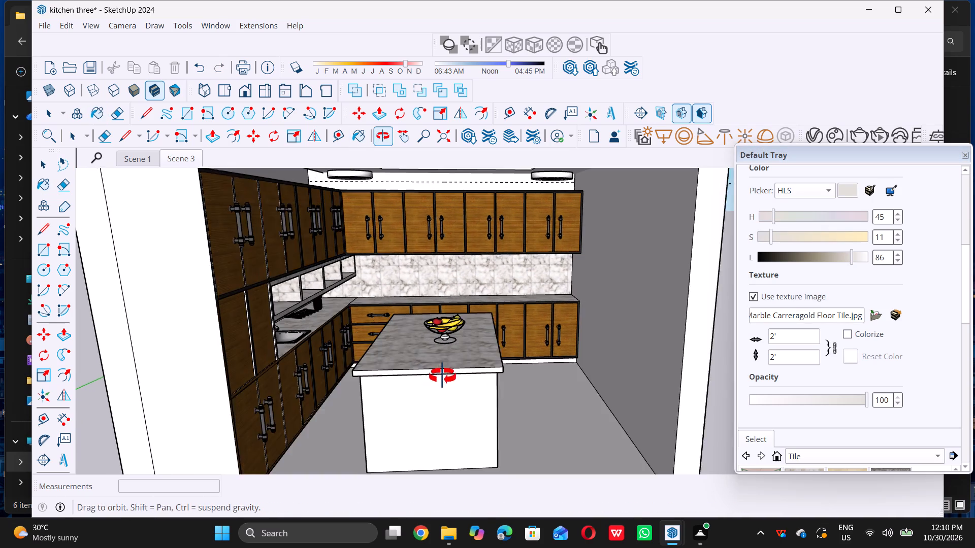
pyautogui.moveTo(442, 376); pyautogui.dragTo(443, 375, button='middle')
pyautogui.scroll(4, 458, 405)
pyautogui.click(458, 406)
pyautogui.moveTo(497, 394); pyautogui.dragTo(328, 426, button='middle')
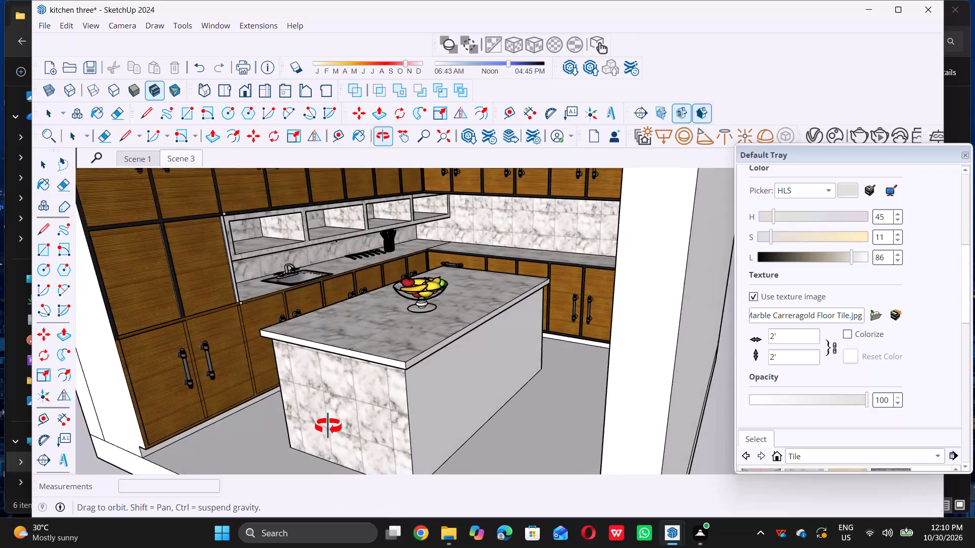
pyautogui.moveTo(328, 426); pyautogui.dragTo(326, 426, button='middle')
pyautogui.middleClick(326, 424)
pyautogui.scroll(4, 389, 394)
pyautogui.click(387, 388)
pyautogui.scroll(-4, 393, 383)
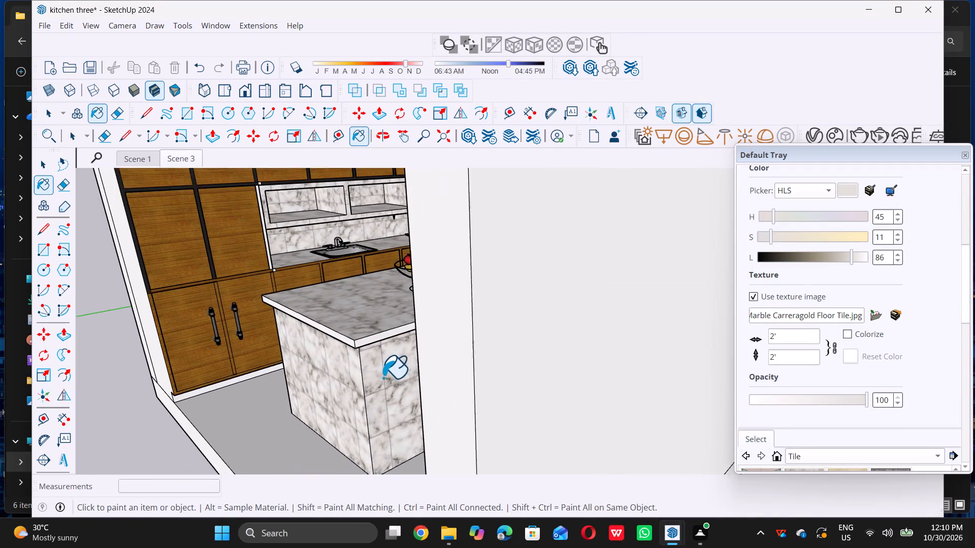
pyautogui.moveTo(318, 364); pyautogui.dragTo(579, 347, button='middle')
pyautogui.scroll(5, 615, 366)
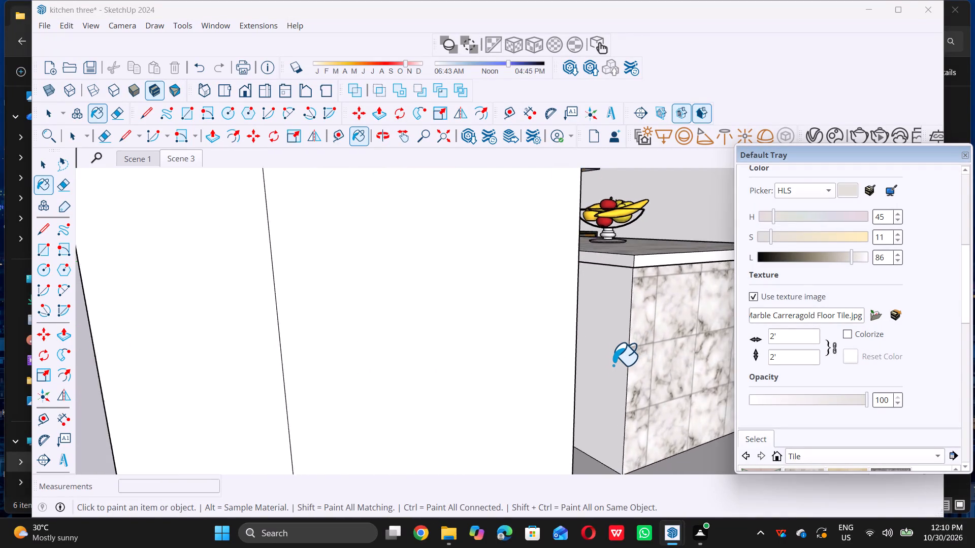
pyautogui.click(613, 363)
pyautogui.press('space')
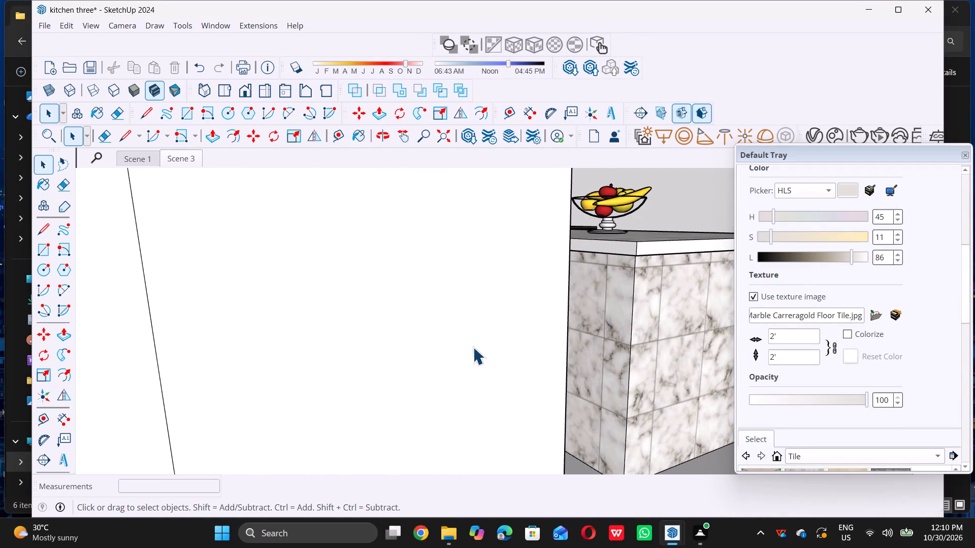
# Look over the tiled island from the open front, and examine the ceiling panel and round lights from below.
pyautogui.scroll(-20, 428, 330)
pyautogui.scroll(-1, 428, 330)
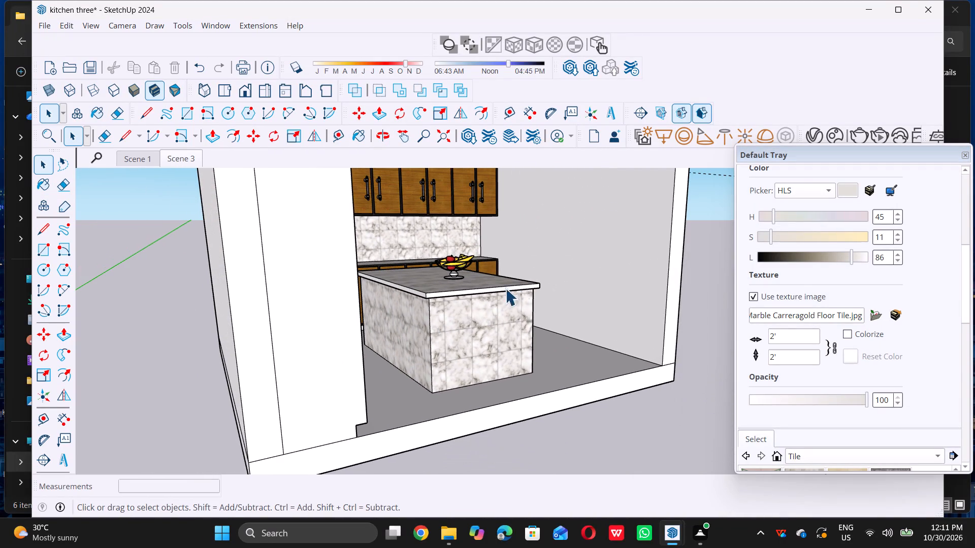
pyautogui.moveTo(511, 291); pyautogui.dragTo(393, 322, button='middle')
pyautogui.scroll(-6, 393, 329)
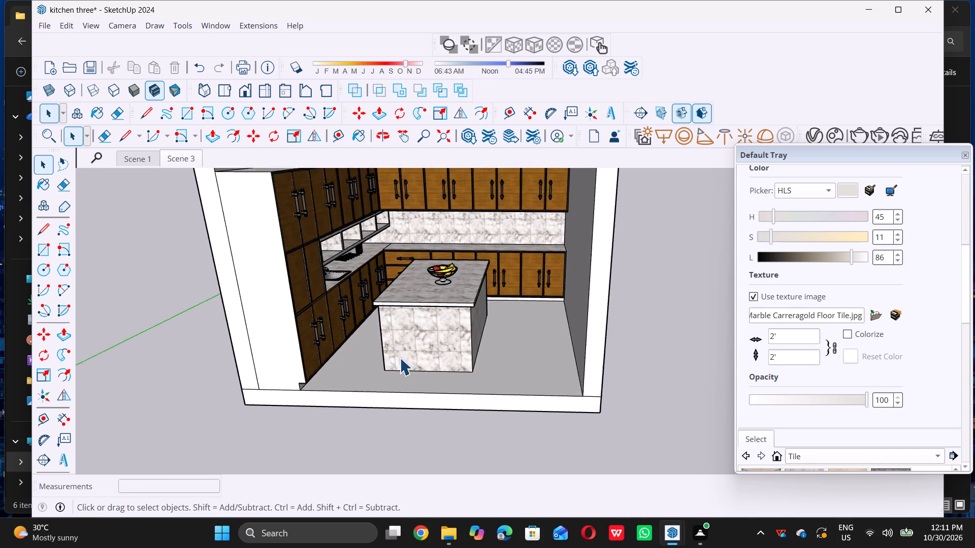
pyautogui.scroll(-6, 400, 358)
pyautogui.moveTo(385, 328); pyautogui.dragTo(388, 317, button='middle')
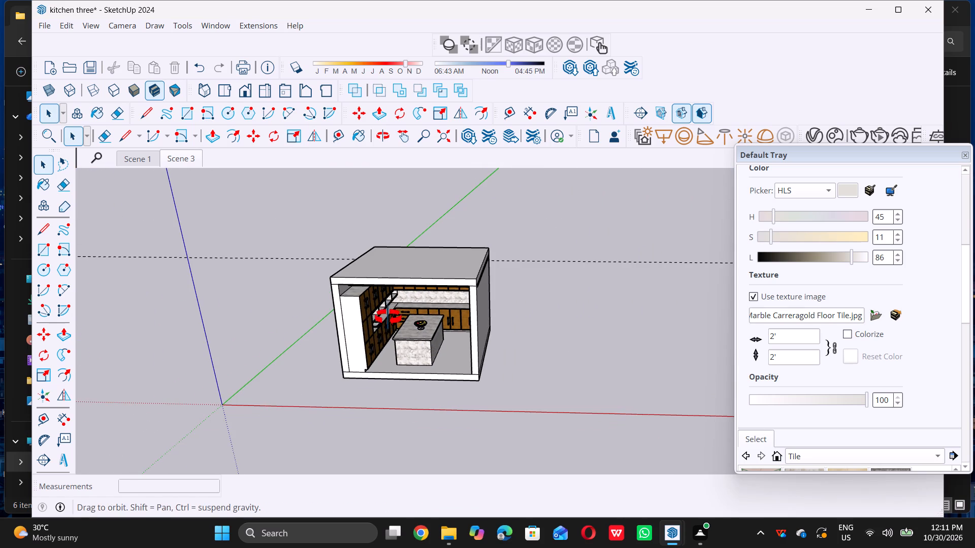
pyautogui.moveTo(388, 317); pyautogui.dragTo(417, 227, button='middle')
pyautogui.scroll(6, 416, 243)
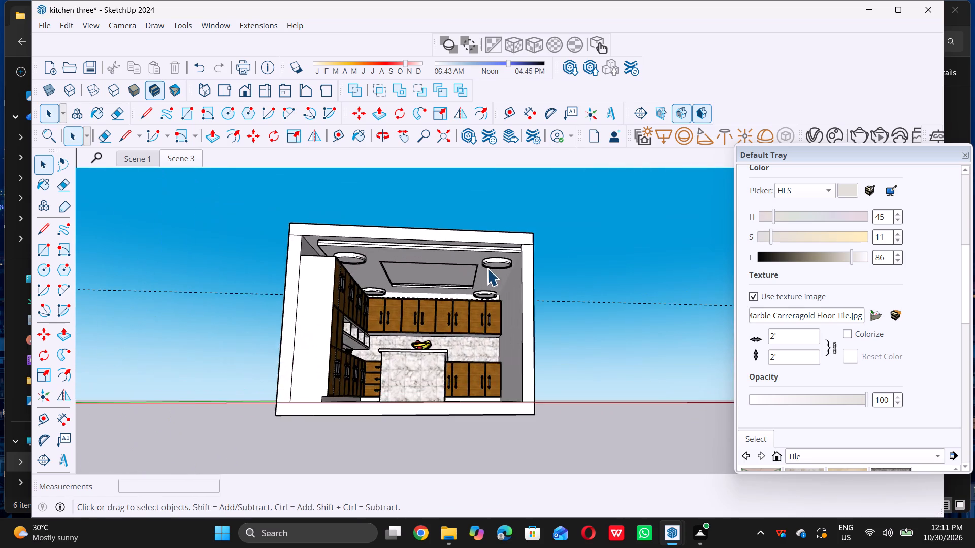
pyautogui.scroll(6, 495, 270)
pyautogui.moveTo(491, 263); pyautogui.dragTo(487, 248, button='middle')
pyautogui.middleClick(487, 248)
pyautogui.scroll(-3, 362, 355)
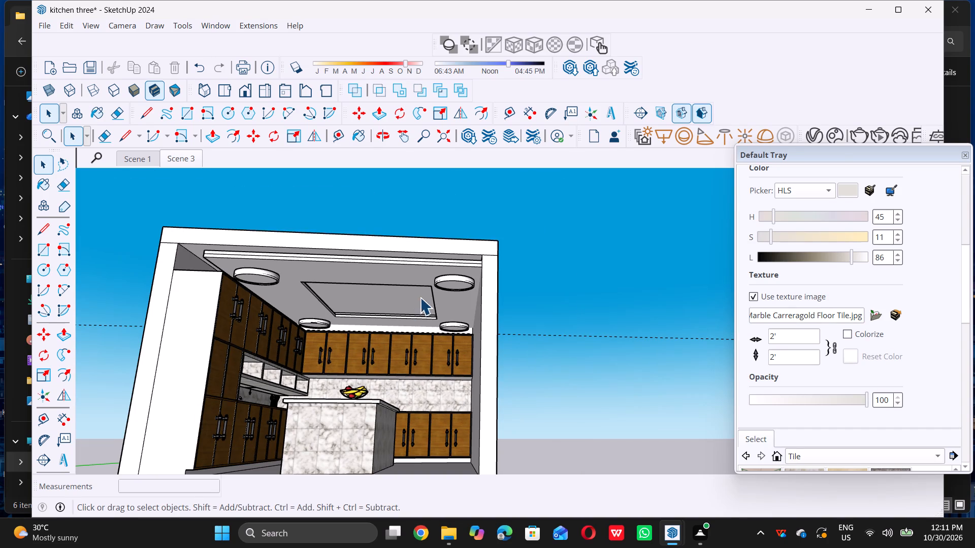
pyautogui.moveTo(410, 296); pyautogui.dragTo(403, 272, button='middle')
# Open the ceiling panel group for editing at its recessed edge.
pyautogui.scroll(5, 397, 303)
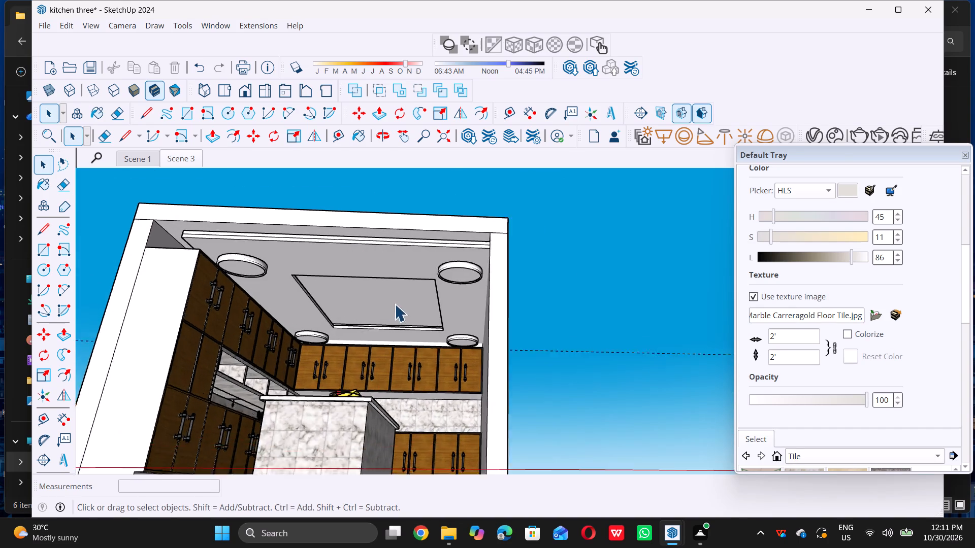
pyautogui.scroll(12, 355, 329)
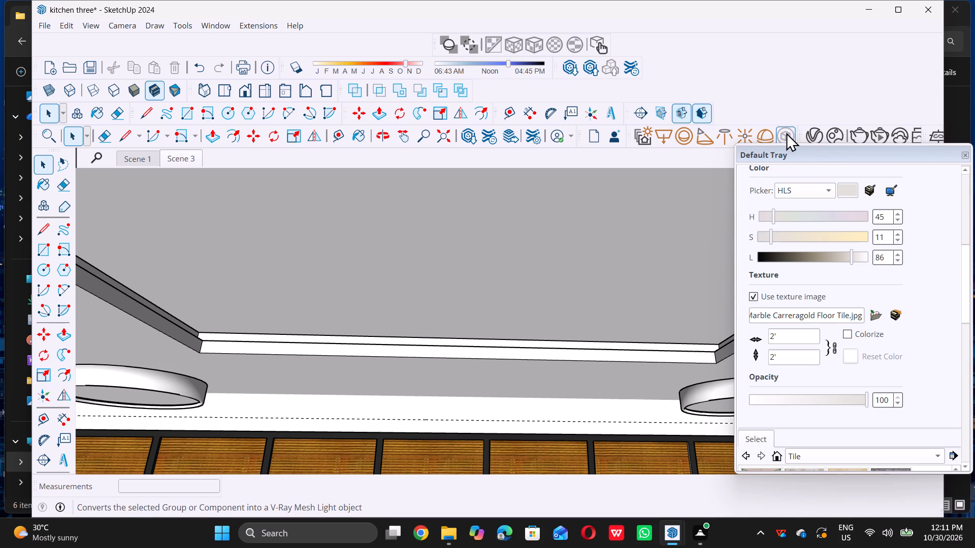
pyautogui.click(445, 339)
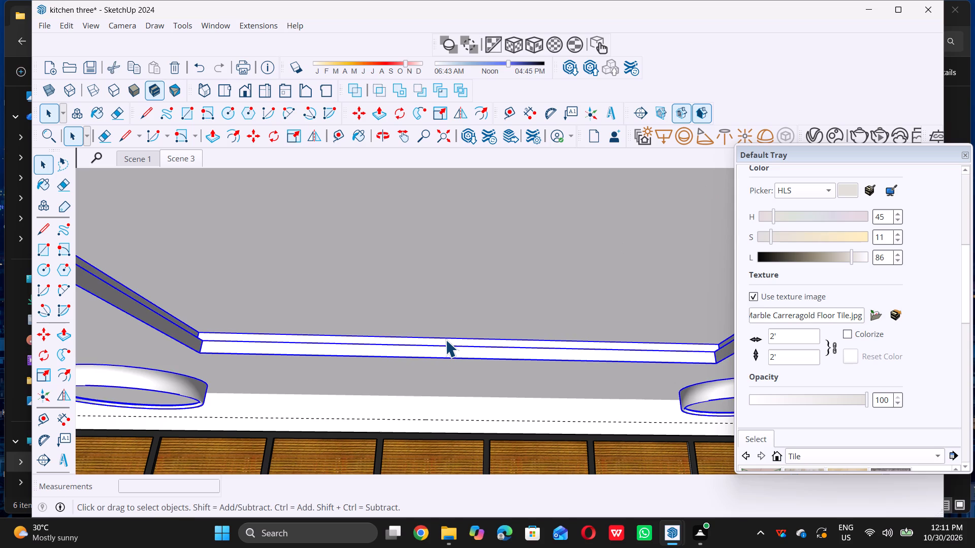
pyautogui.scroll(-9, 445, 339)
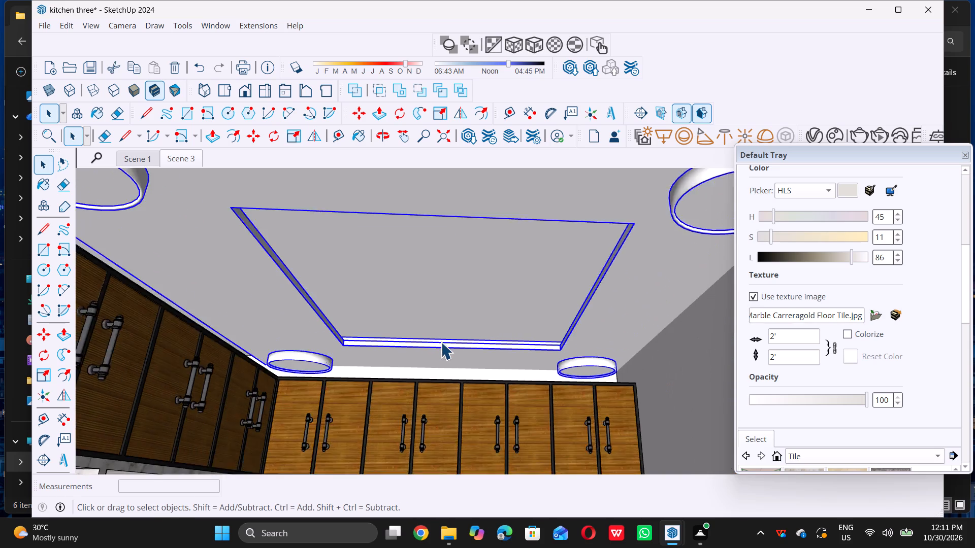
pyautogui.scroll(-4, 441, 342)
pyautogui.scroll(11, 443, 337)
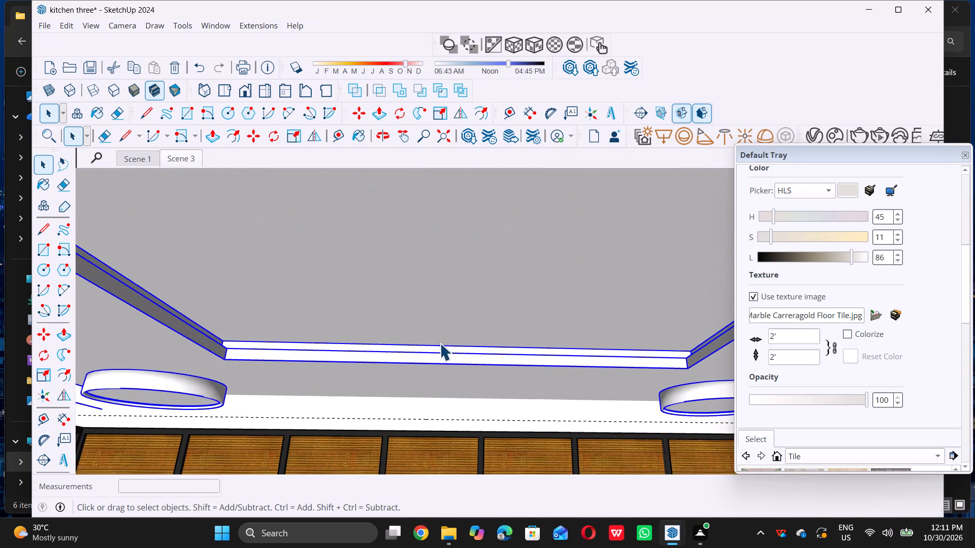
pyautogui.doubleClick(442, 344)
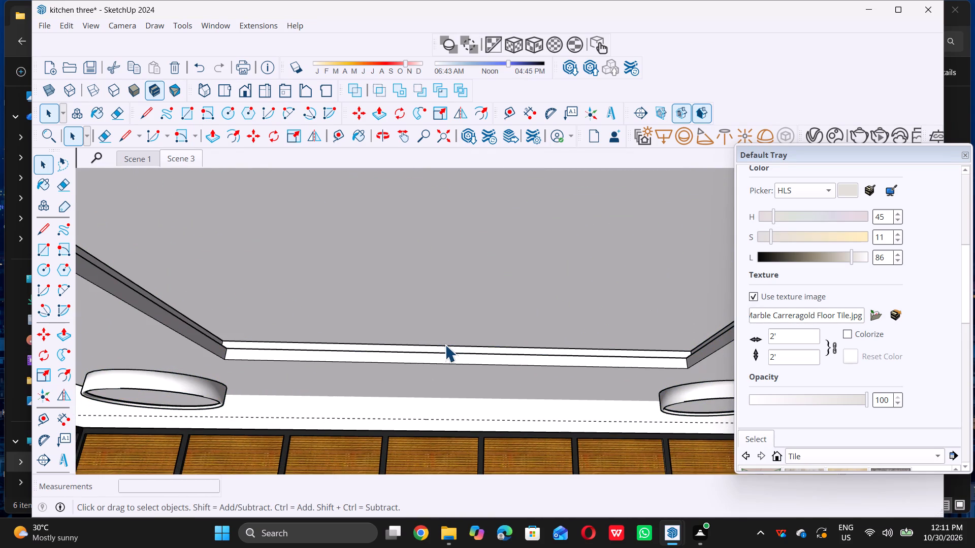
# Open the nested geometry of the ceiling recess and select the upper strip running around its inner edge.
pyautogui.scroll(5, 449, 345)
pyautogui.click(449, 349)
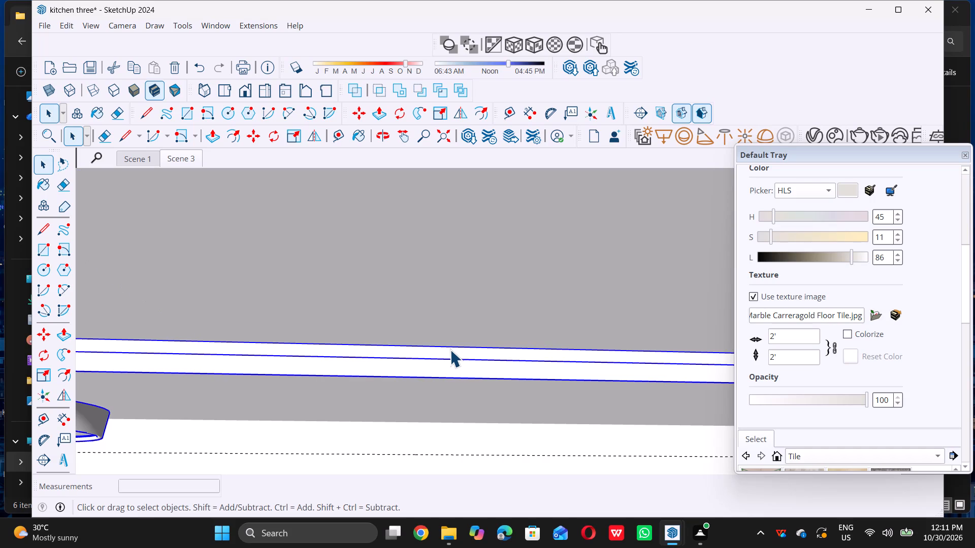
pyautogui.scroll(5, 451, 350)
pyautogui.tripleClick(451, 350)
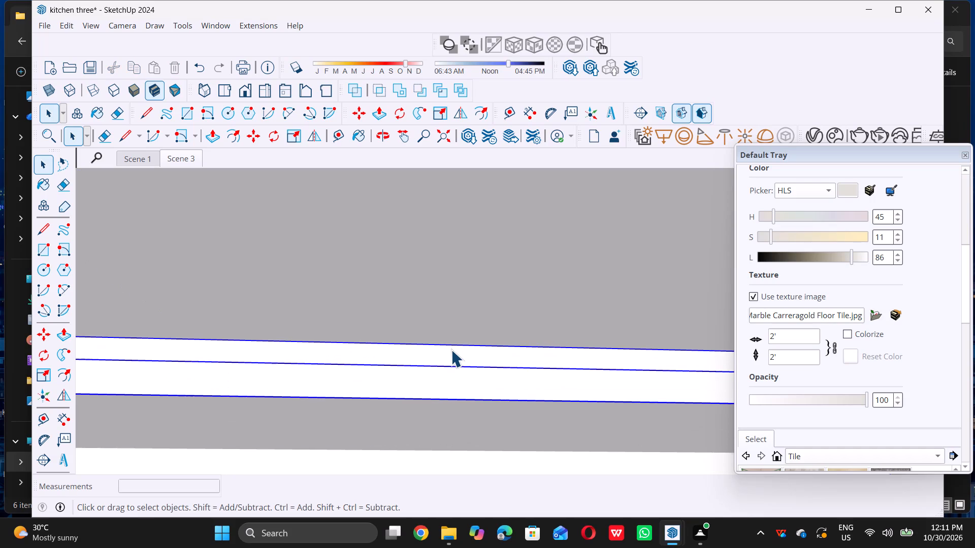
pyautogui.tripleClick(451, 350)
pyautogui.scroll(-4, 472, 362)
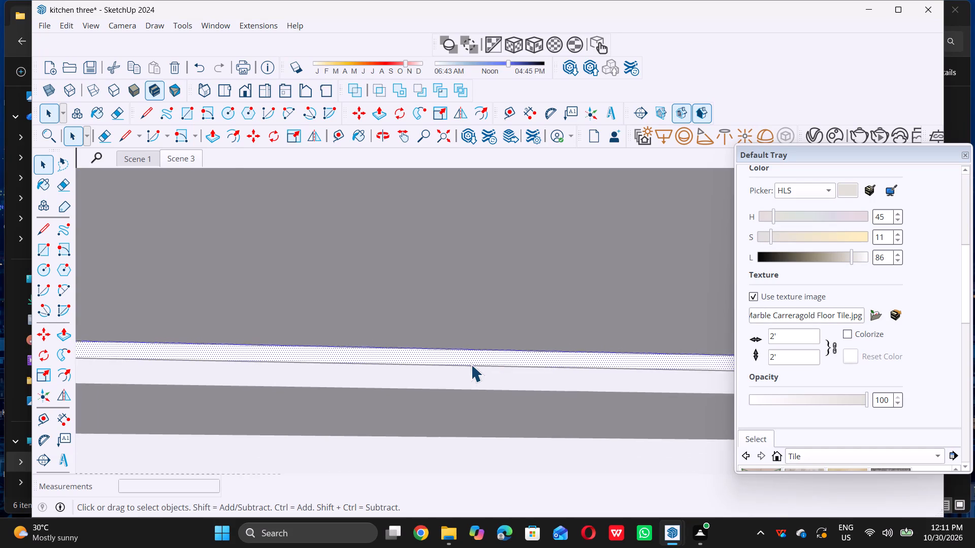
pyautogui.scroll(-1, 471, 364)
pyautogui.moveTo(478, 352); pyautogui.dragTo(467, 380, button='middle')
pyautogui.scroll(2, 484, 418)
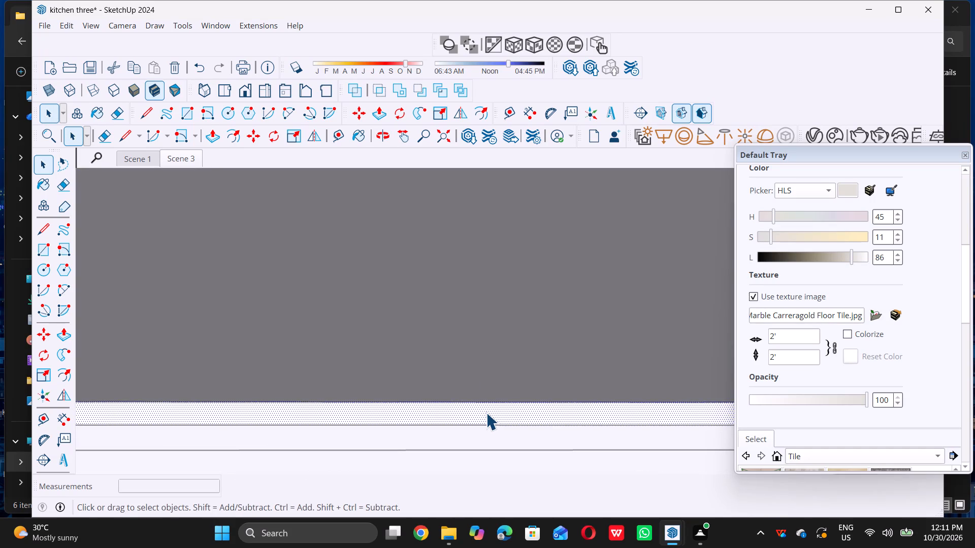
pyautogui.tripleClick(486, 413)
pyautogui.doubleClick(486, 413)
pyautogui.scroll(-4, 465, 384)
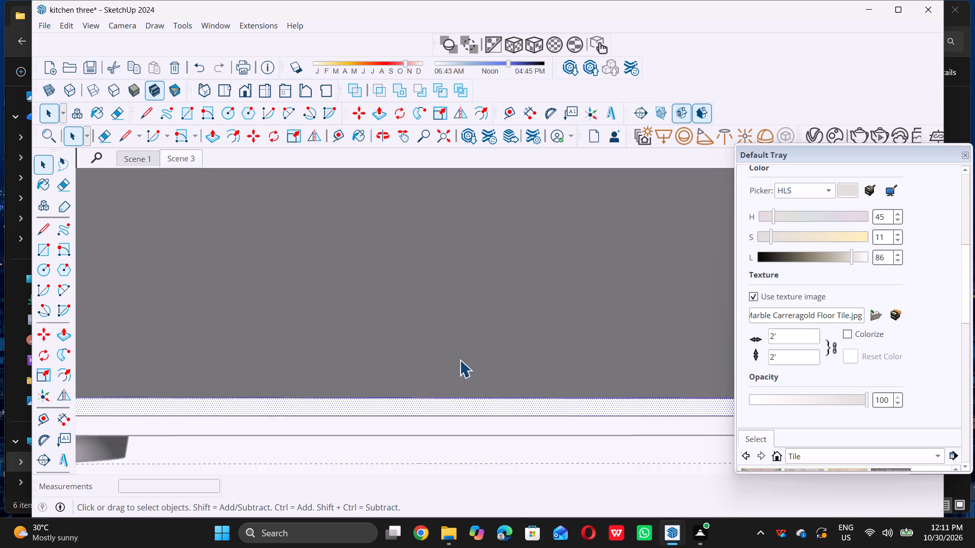
# Examine the selected recess strip from several angles, and leave the group without editing it.
pyautogui.scroll(-17, 460, 360)
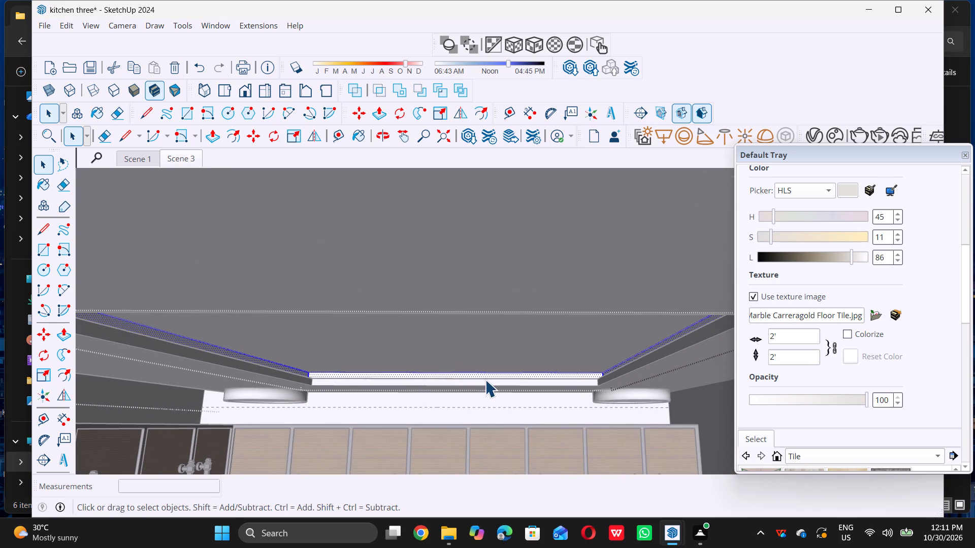
pyautogui.middleClick(484, 381)
pyautogui.scroll(2, 522, 375)
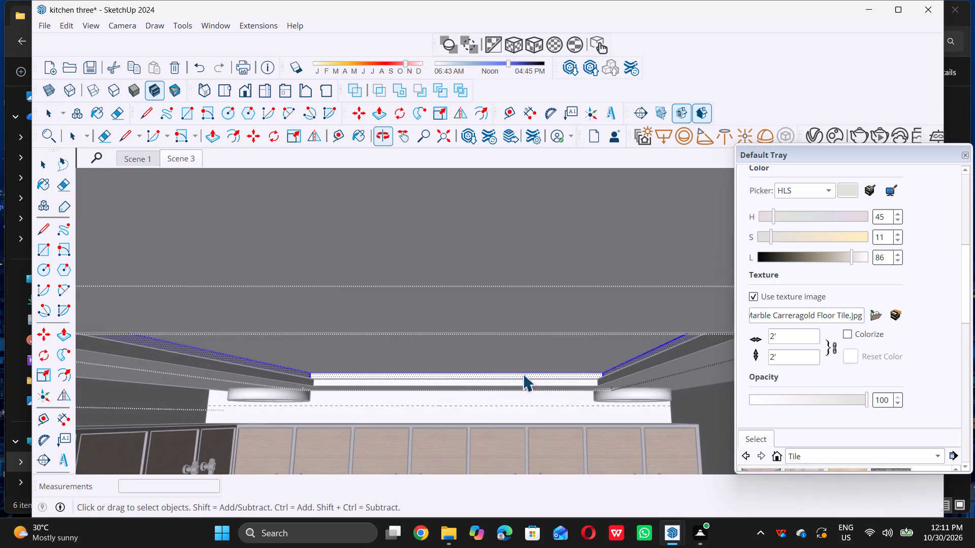
pyautogui.scroll(8, 523, 374)
pyautogui.scroll(-5, 569, 374)
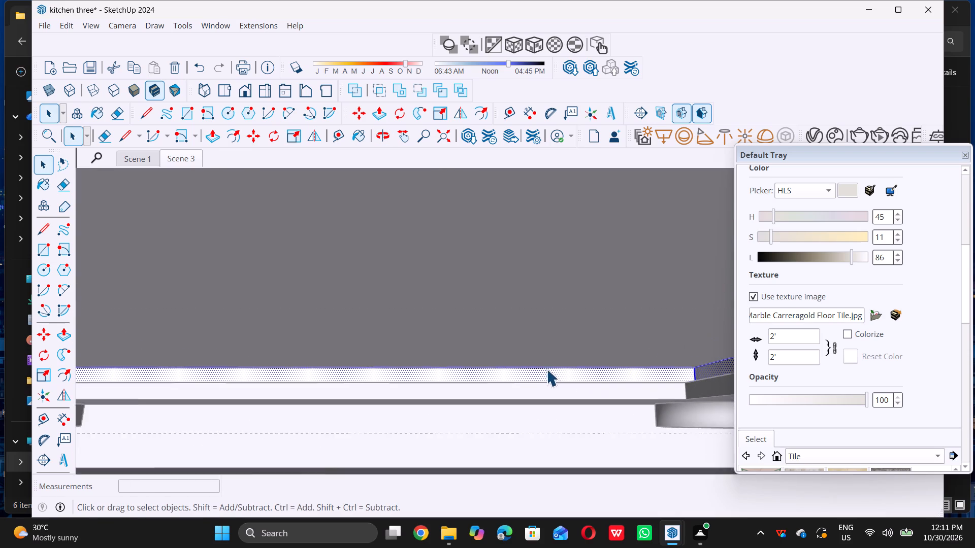
pyautogui.scroll(-5, 546, 369)
pyautogui.moveTo(514, 370); pyautogui.dragTo(538, 361, button='middle')
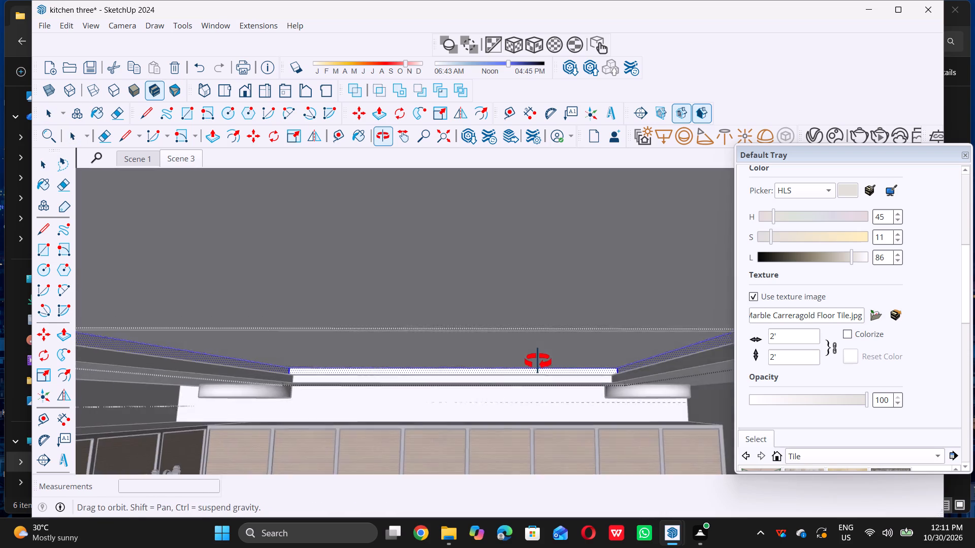
pyautogui.moveTo(538, 361); pyautogui.dragTo(361, 339, button='middle')
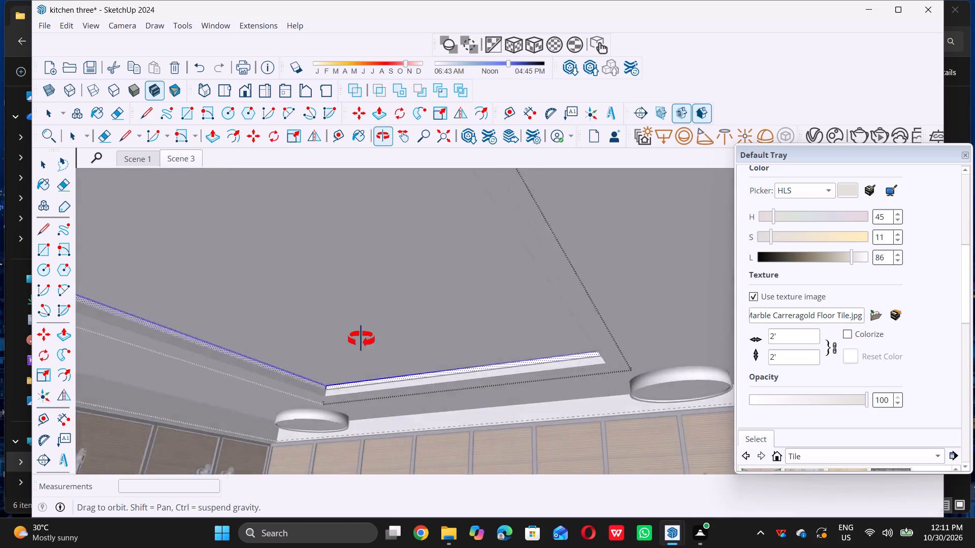
pyautogui.moveTo(361, 339); pyautogui.dragTo(420, 361, button='middle')
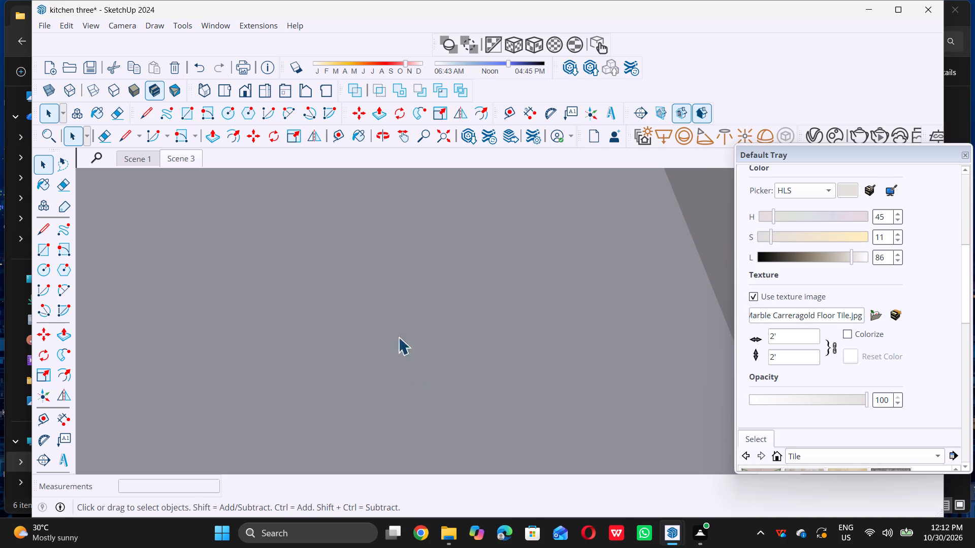
pyautogui.scroll(-16, 419, 316)
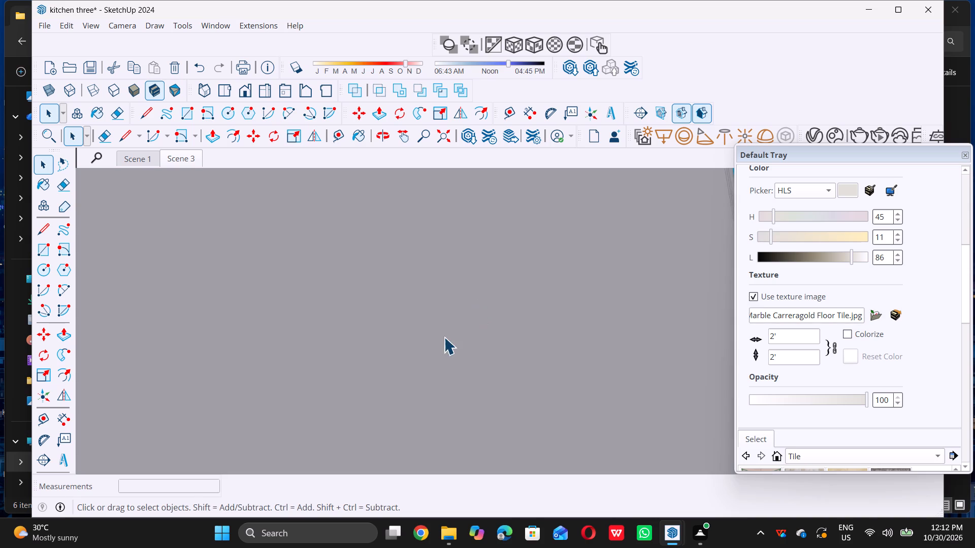
pyautogui.scroll(-20, 447, 327)
pyautogui.scroll(-7, 447, 327)
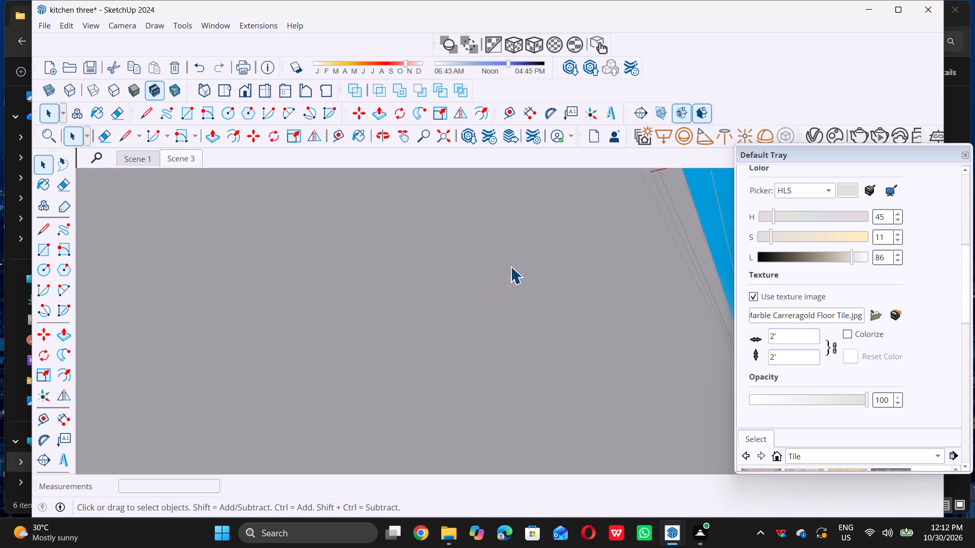
pyautogui.scroll(-20, 510, 266)
pyautogui.scroll(-3, 510, 266)
pyautogui.click(685, 262)
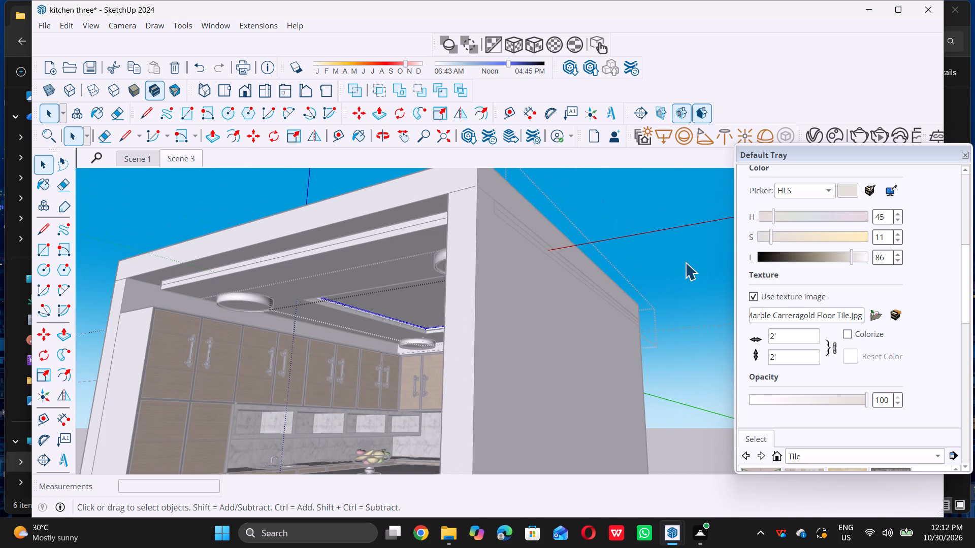
pyautogui.tripleClick(687, 260)
pyautogui.click(687, 259)
# Open the ceiling group that holds the round lights for editing.
pyautogui.moveTo(150, 340); pyautogui.dragTo(225, 336, button='middle')
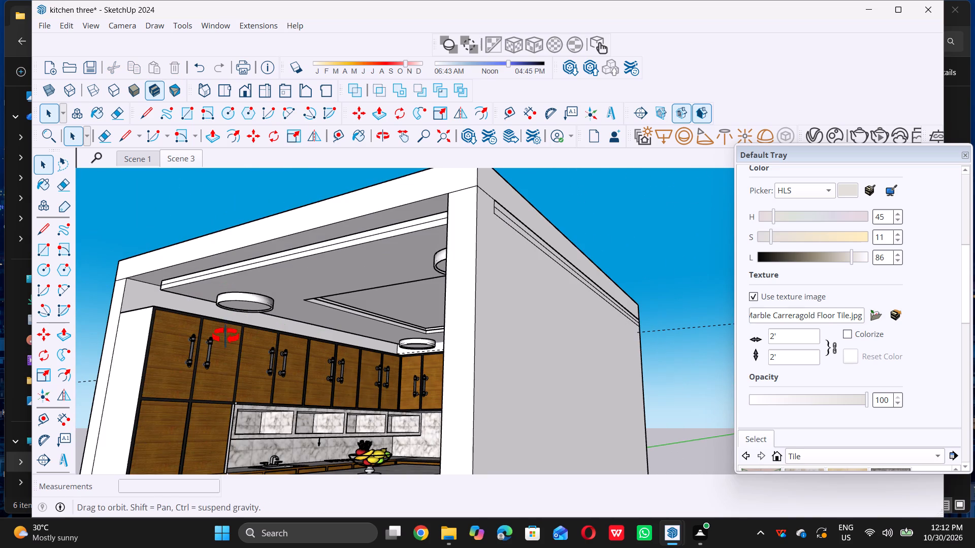
pyautogui.moveTo(225, 336); pyautogui.dragTo(249, 322, button='middle')
pyautogui.moveTo(573, 269); pyautogui.dragTo(556, 271, button='middle')
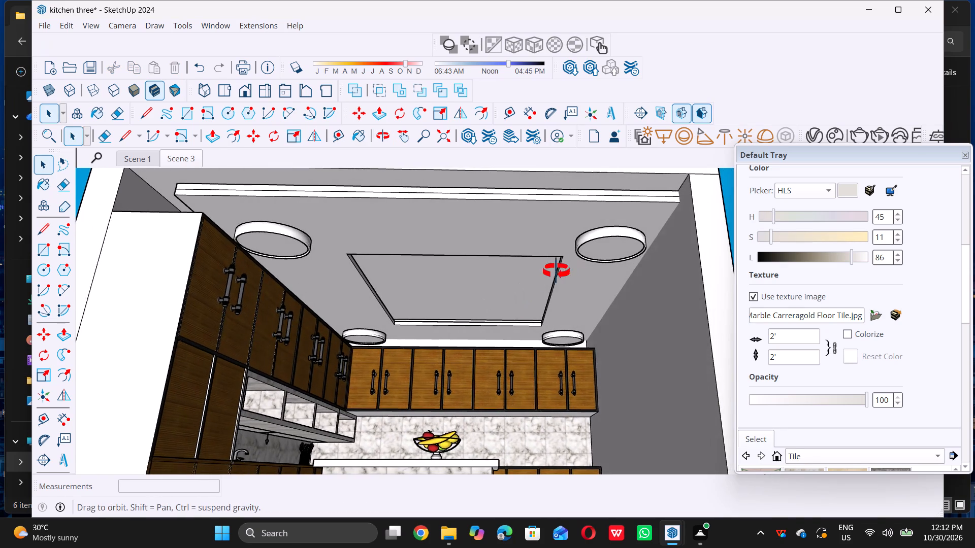
pyautogui.moveTo(556, 271); pyautogui.dragTo(568, 242, button='middle')
pyautogui.scroll(8, 615, 233)
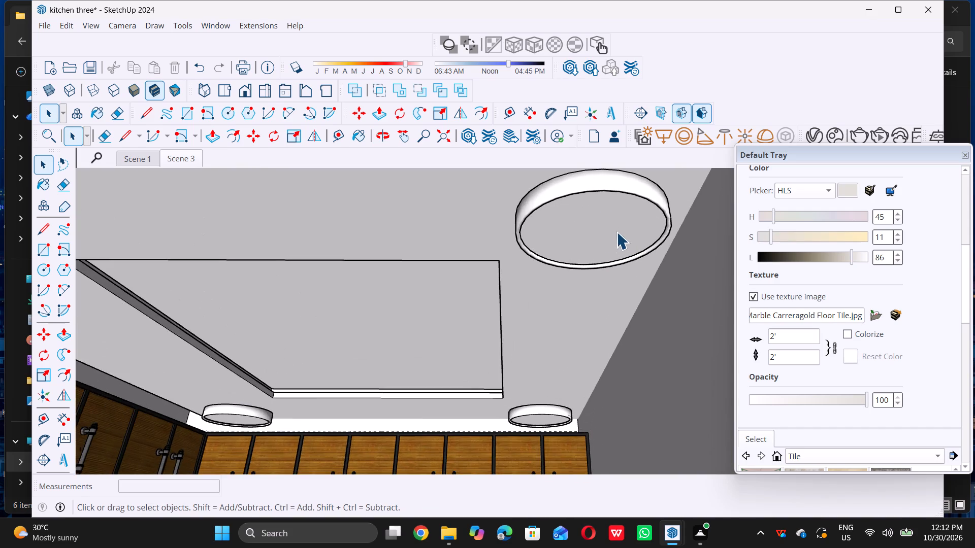
pyautogui.scroll(-6, 578, 250)
pyautogui.scroll(-3, 537, 338)
pyautogui.moveTo(554, 290); pyautogui.dragTo(554, 276, button='middle')
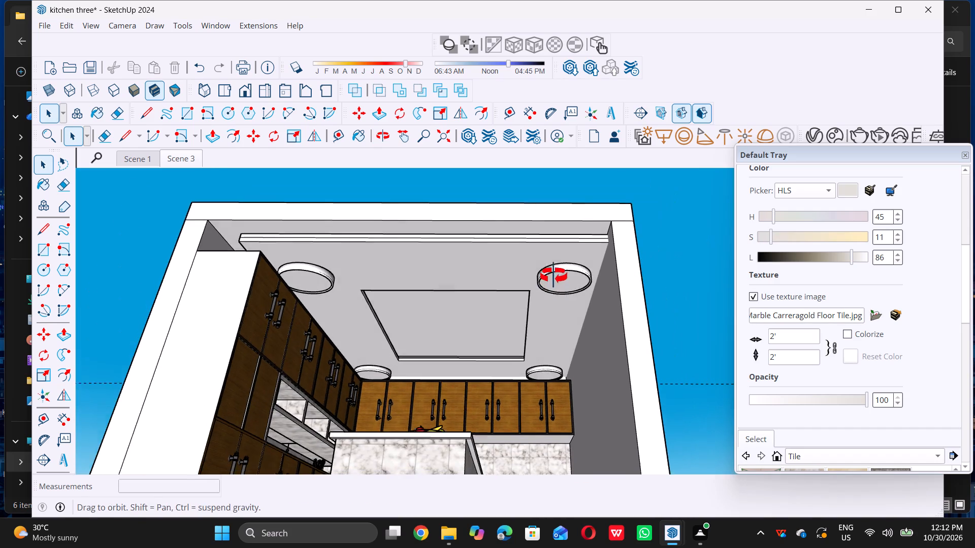
pyautogui.moveTo(554, 276); pyautogui.dragTo(551, 267, button='middle')
pyautogui.scroll(5, 557, 271)
pyautogui.doubleClick(557, 271)
pyautogui.scroll(-4, 552, 285)
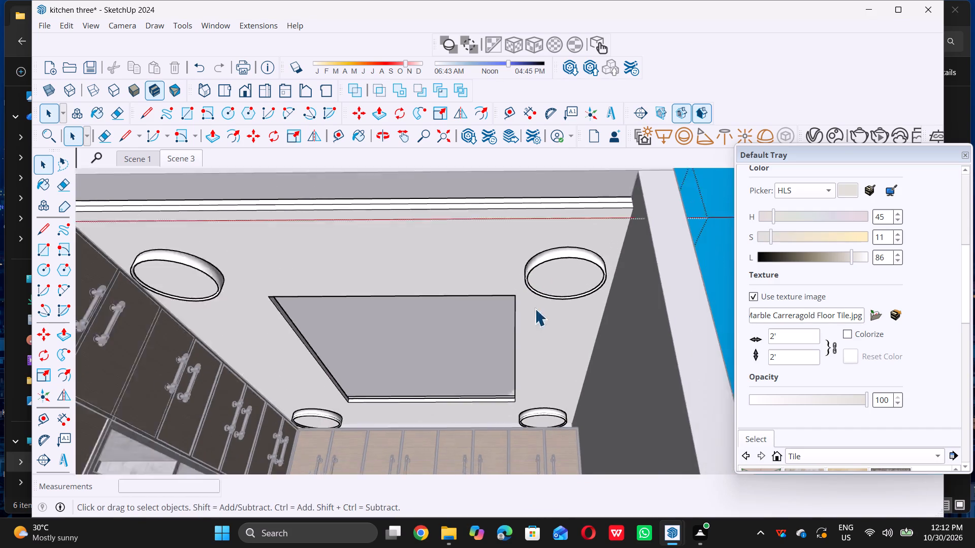
pyautogui.scroll(-5, 535, 309)
pyautogui.scroll(4, 547, 296)
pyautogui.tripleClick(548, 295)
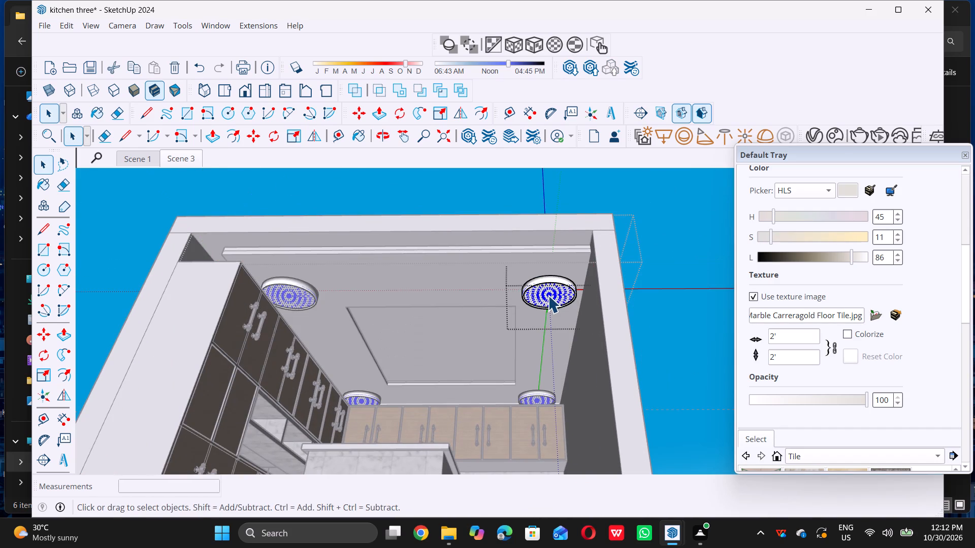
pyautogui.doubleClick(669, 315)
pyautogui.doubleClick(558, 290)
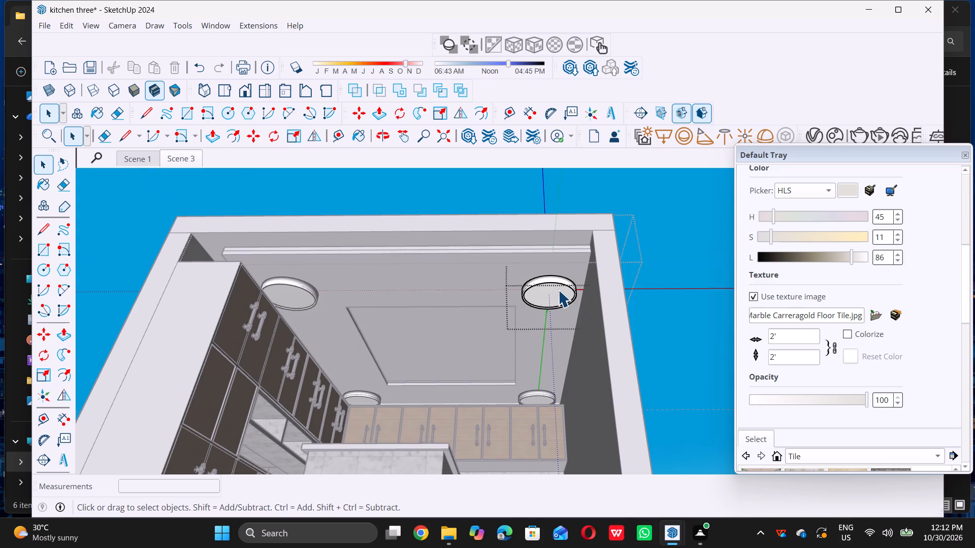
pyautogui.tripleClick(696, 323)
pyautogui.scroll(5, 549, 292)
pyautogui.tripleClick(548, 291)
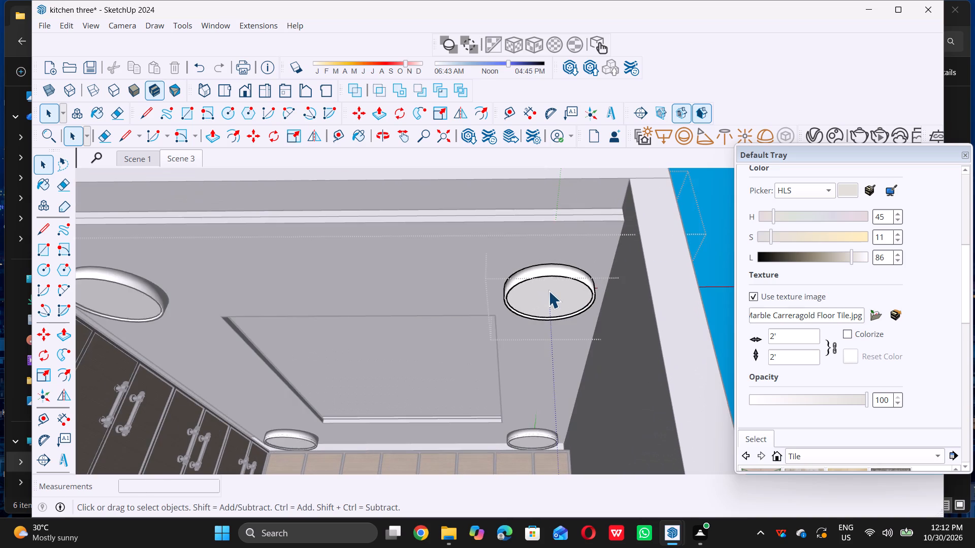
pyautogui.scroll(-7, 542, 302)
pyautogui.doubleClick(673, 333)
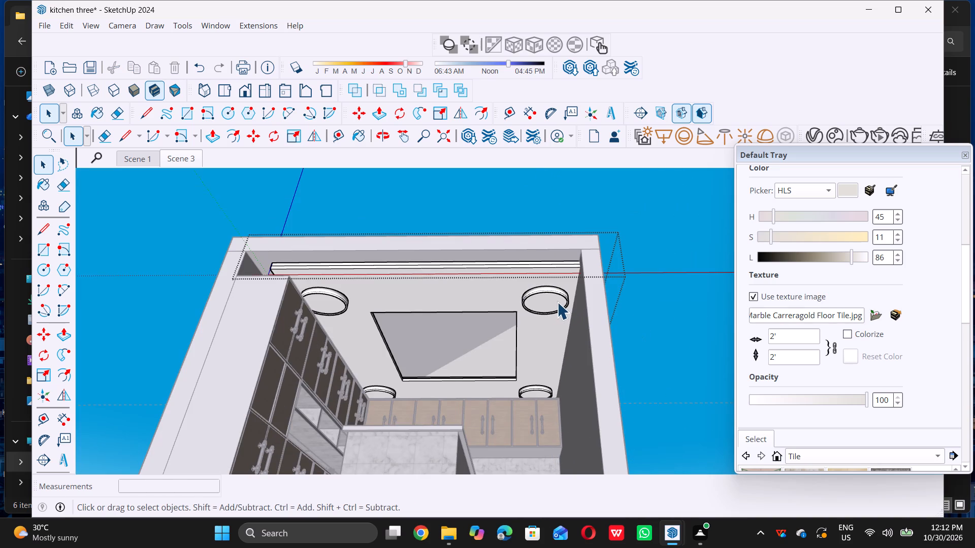
# Scale the round ceiling light near the recess strip, on the side opposite the dark cabinets, to about 0.80 along the red axis.
pyautogui.click(557, 302)
pyautogui.moveTo(566, 287); pyautogui.dragTo(551, 289, button='middle')
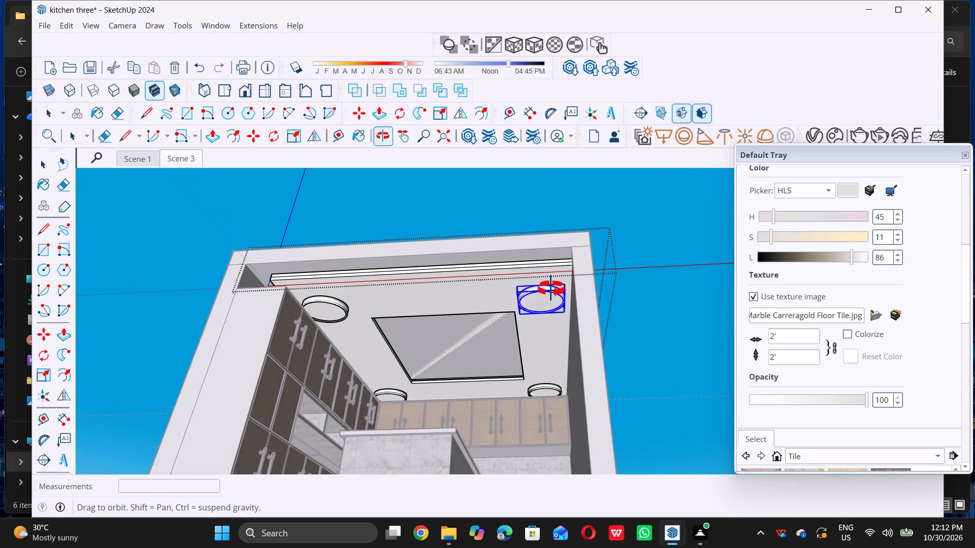
pyautogui.moveTo(551, 289); pyautogui.dragTo(551, 286, button='middle')
pyautogui.scroll(11, 553, 287)
pyautogui.press('s')
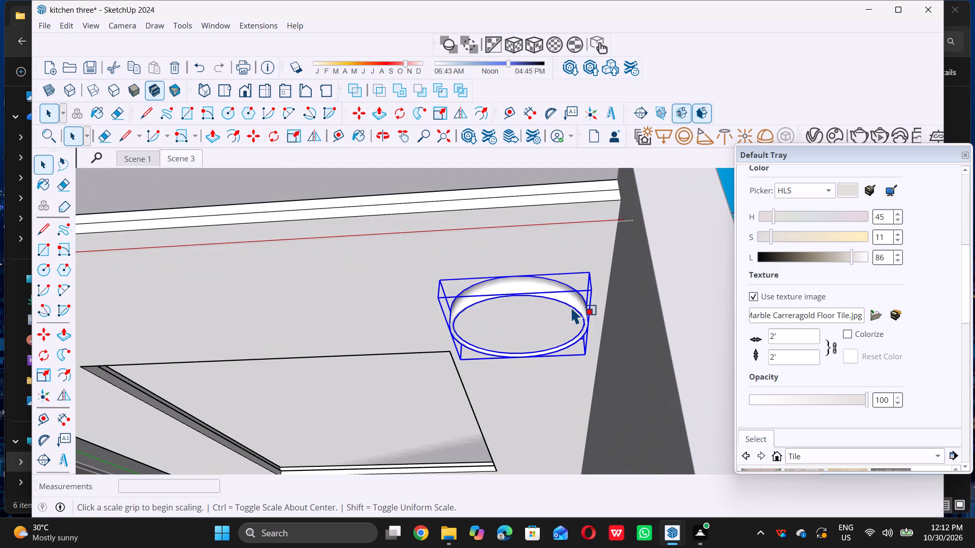
pyautogui.scroll(4, 580, 315)
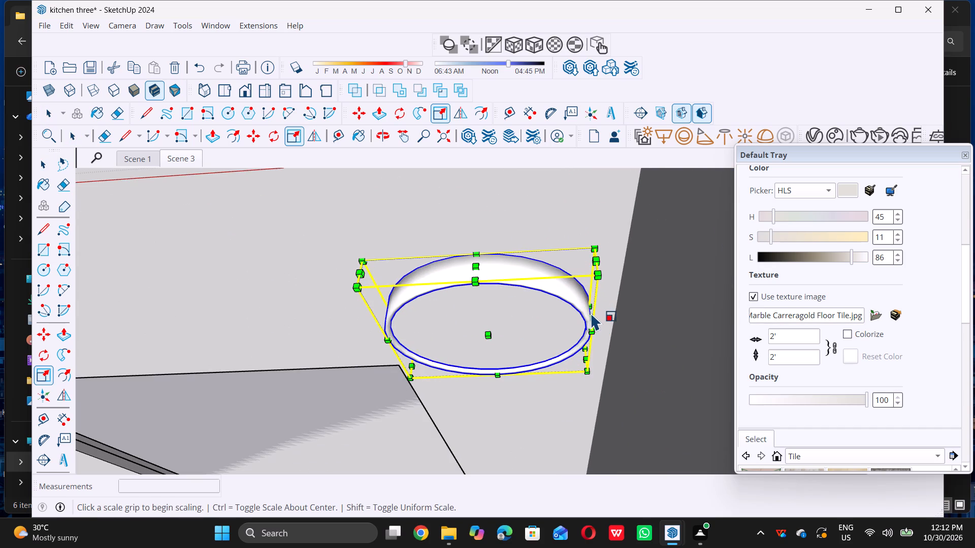
pyautogui.scroll(2, 600, 323)
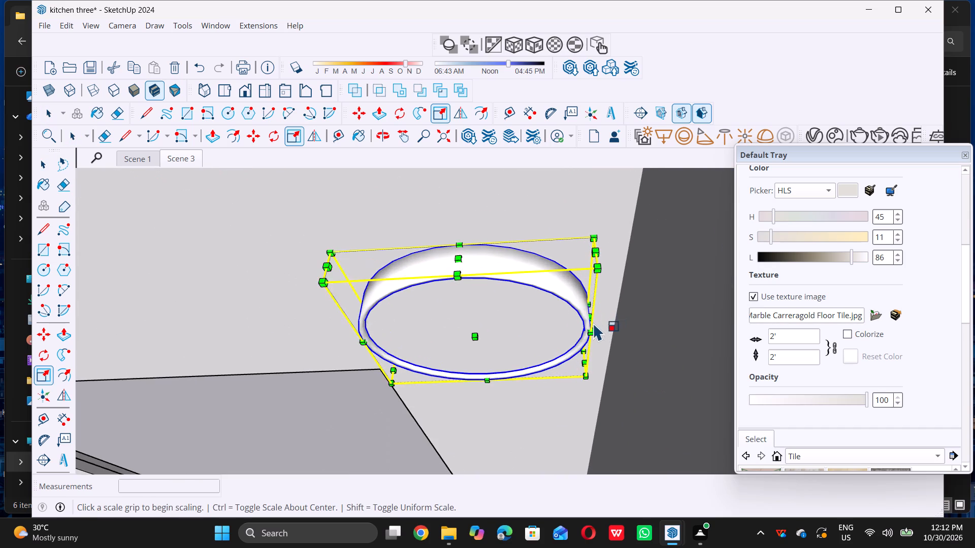
pyautogui.scroll(1, 594, 323)
pyautogui.doubleClick(590, 322)
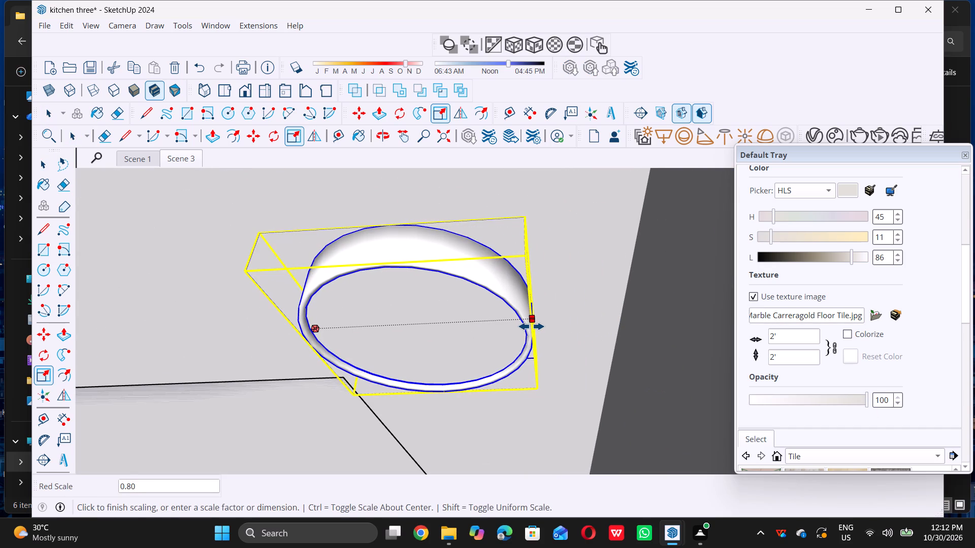
pyautogui.tripleClick(531, 326)
# Scale the same round light uniformly from its corner to about 0.60.
pyautogui.moveTo(439, 283); pyautogui.dragTo(441, 300, button='middle')
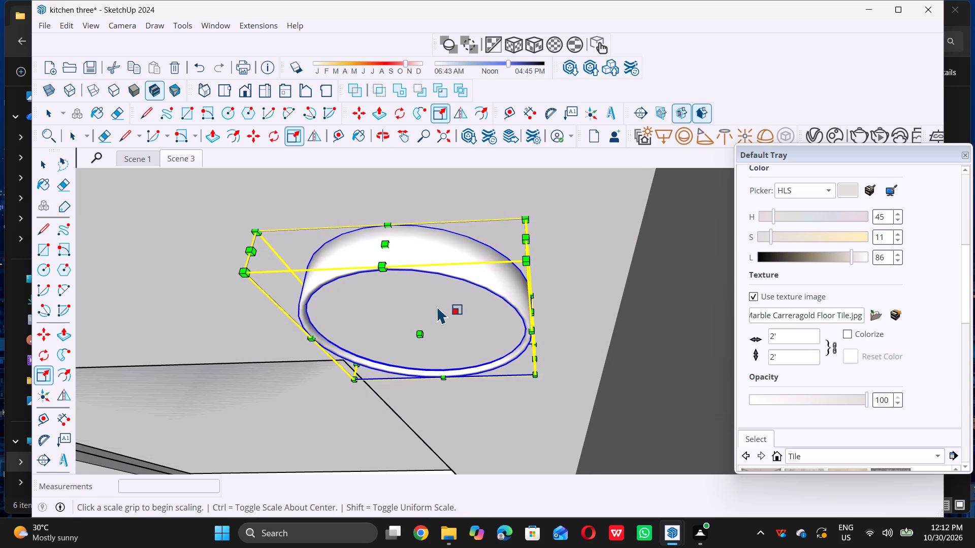
pyautogui.doubleClick(244, 272)
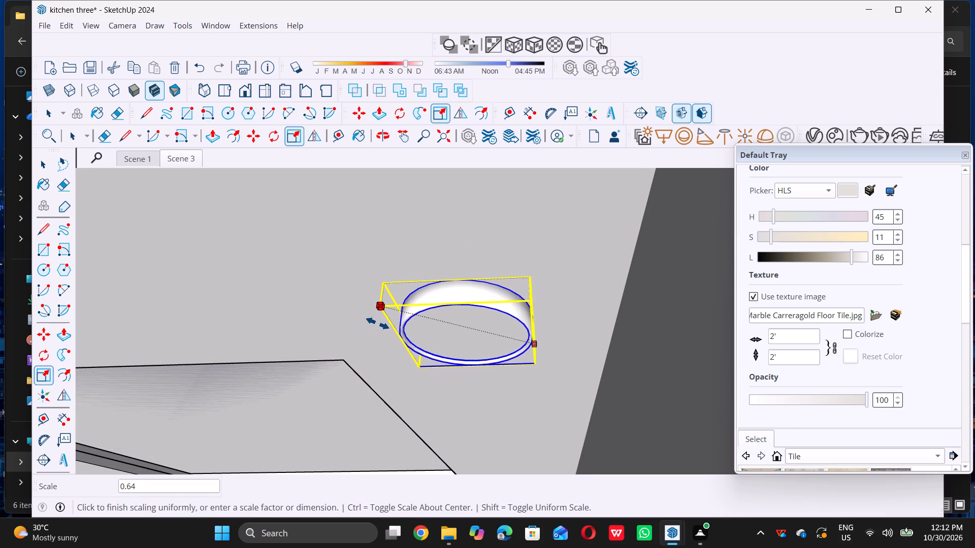
pyautogui.doubleClick(391, 327)
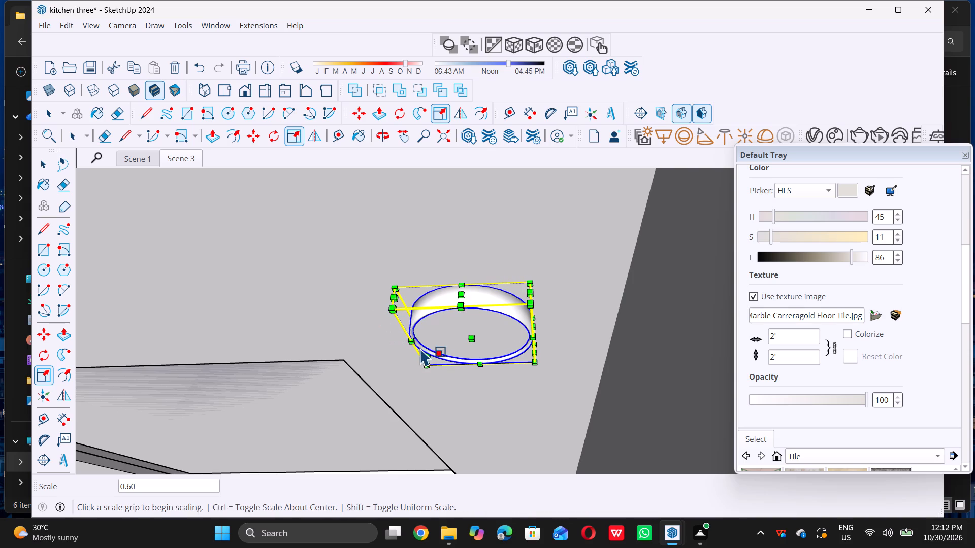
pyautogui.press('space')
# Delete the large round light beside the dark cabinets at the recess strip end of the ceiling, working inside the ceiling group.
pyautogui.scroll(-17, 464, 345)
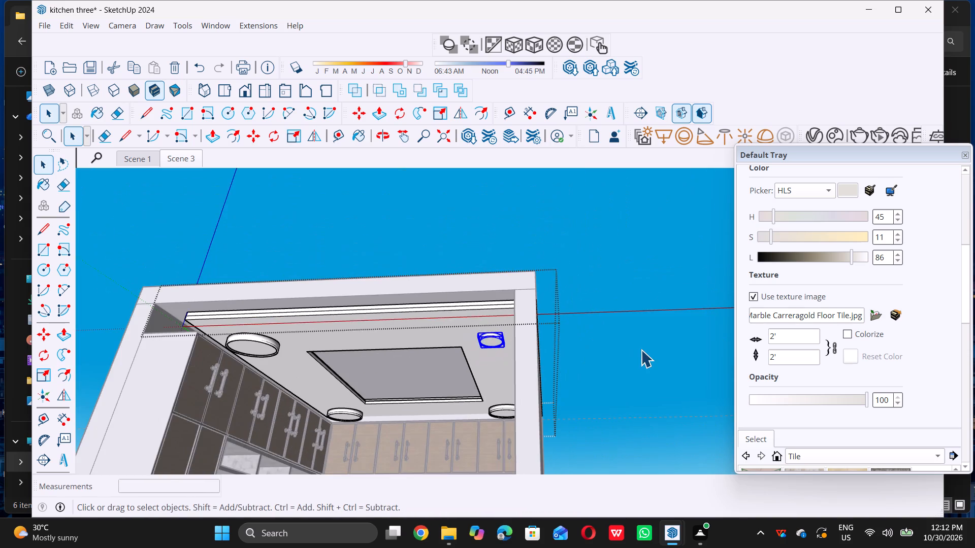
pyautogui.tripleClick(641, 350)
pyautogui.moveTo(249, 348); pyautogui.dragTo(278, 311, button='middle')
pyautogui.scroll(5, 259, 325)
pyautogui.doubleClick(257, 314)
pyautogui.scroll(-3, 270, 320)
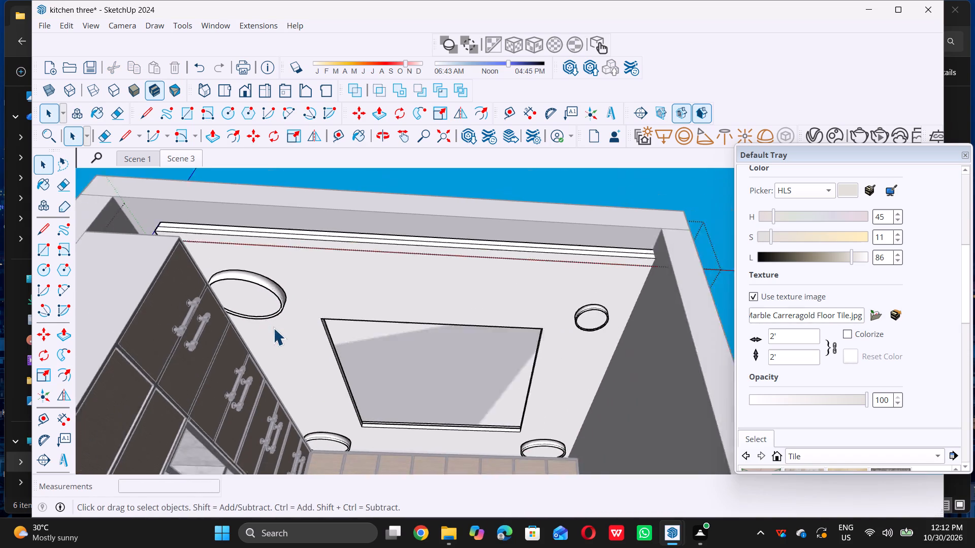
pyautogui.scroll(-4, 273, 328)
pyautogui.doubleClick(267, 320)
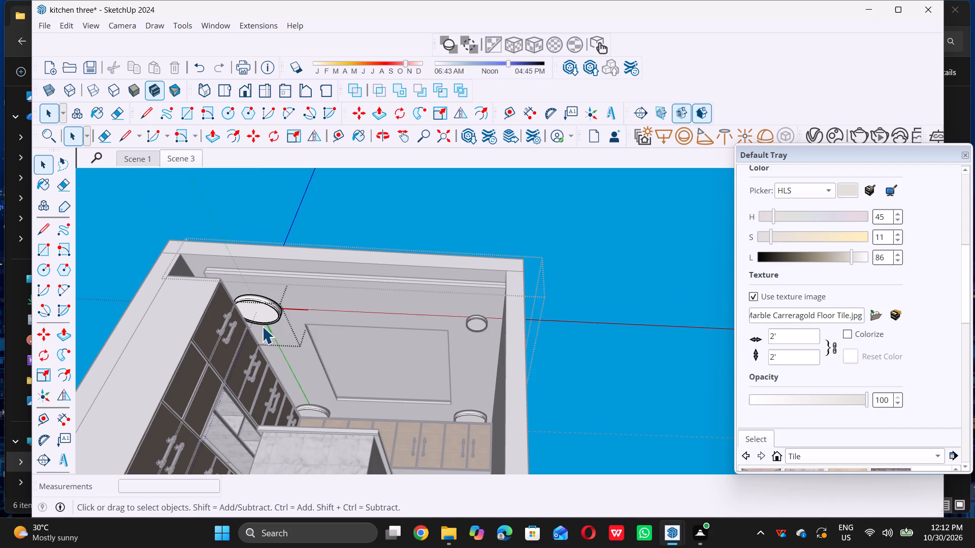
pyautogui.tripleClick(638, 378)
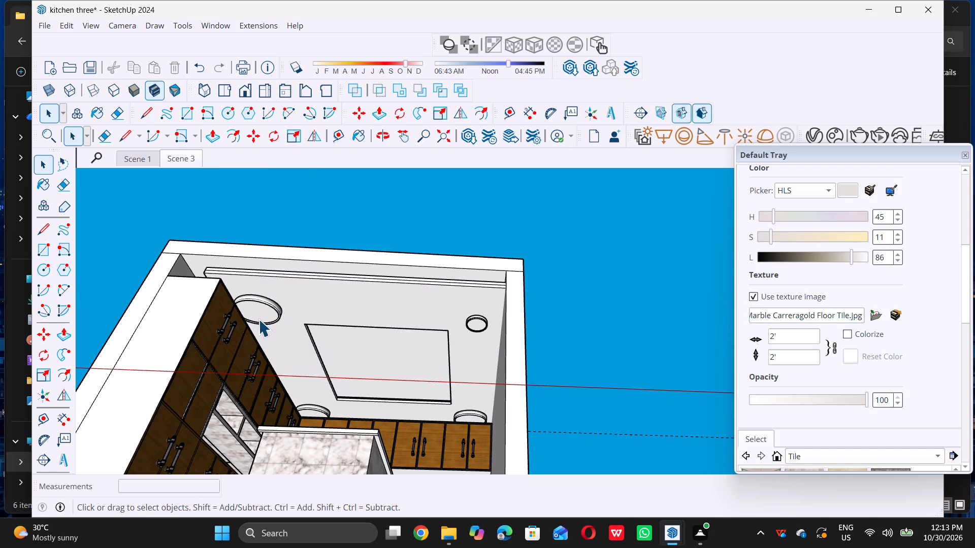
pyautogui.click(259, 319)
pyautogui.tripleClick(259, 319)
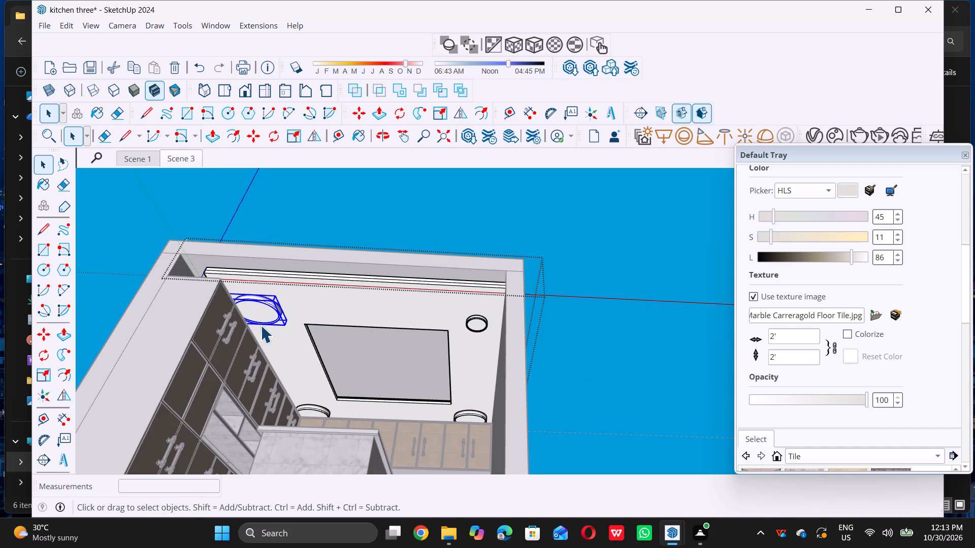
pyautogui.press('Delete')
# Delete the large round light in the far corner where the dark cabinets meet the light wood cabinets.
pyautogui.scroll(5, 284, 378)
pyautogui.click(327, 431)
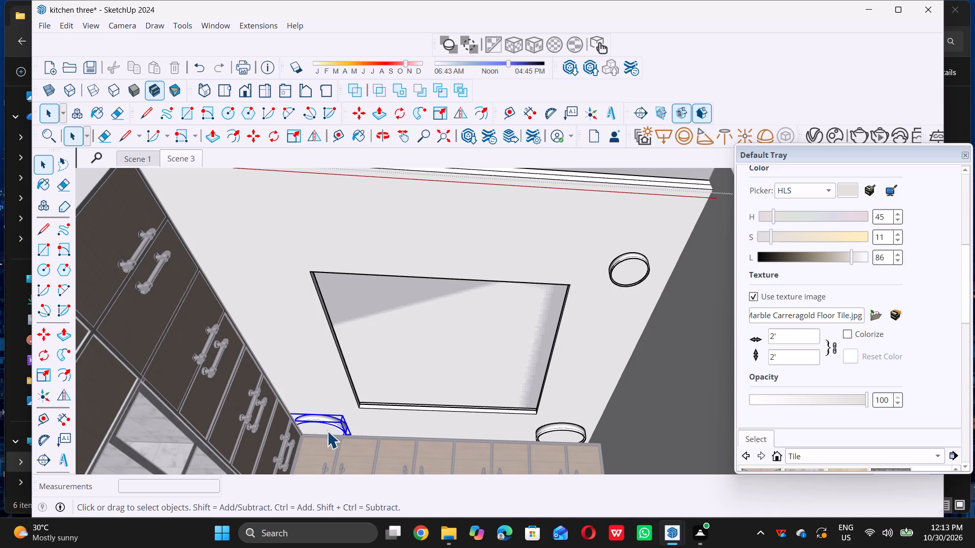
pyautogui.press('Delete')
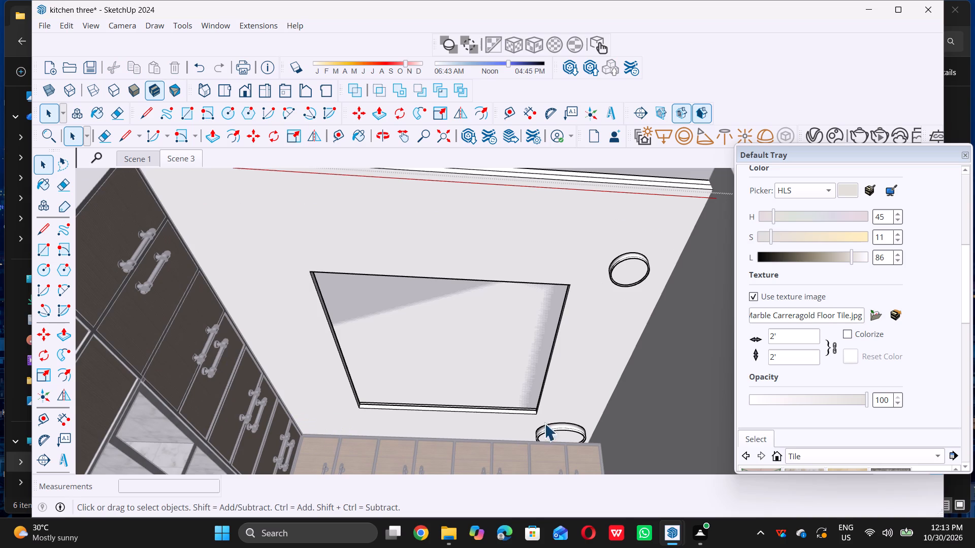
# Delete the remaining large round light above the light wood cabinets, keeping only the reduced light on the ceiling.
pyautogui.doubleClick(571, 427)
pyautogui.click(566, 432)
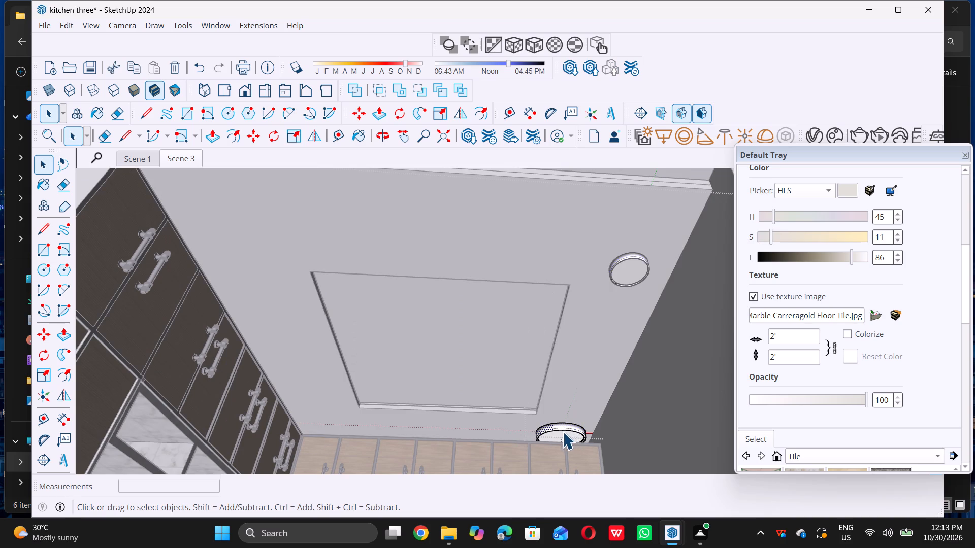
pyautogui.scroll(-8, 490, 411)
pyautogui.tripleClick(697, 385)
pyautogui.scroll(4, 533, 406)
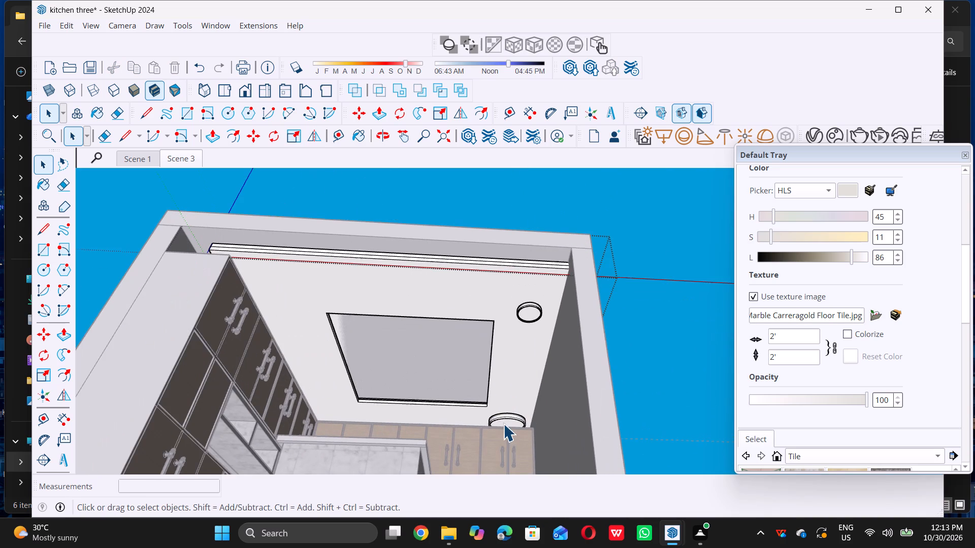
pyautogui.doubleClick(508, 421)
pyautogui.tripleClick(694, 361)
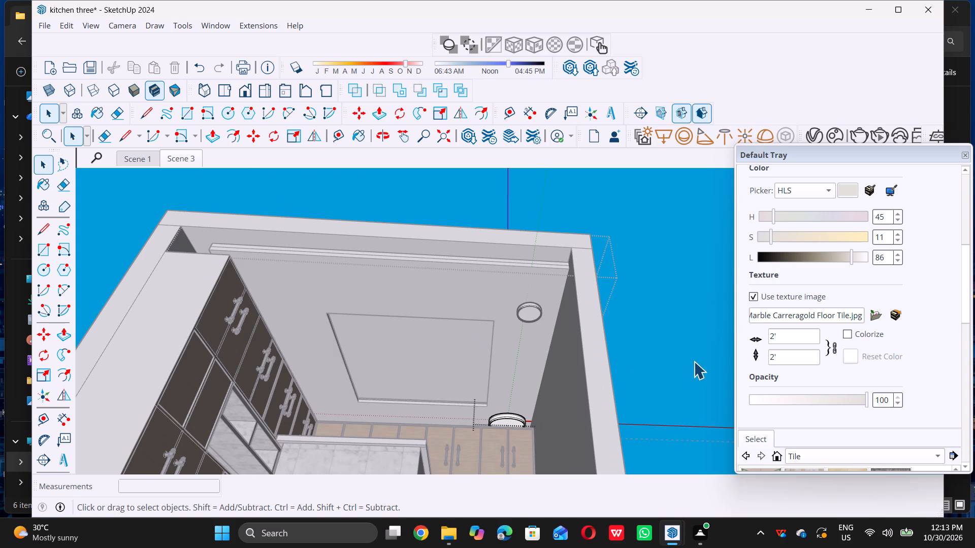
pyautogui.moveTo(534, 382); pyautogui.dragTo(520, 402, button='middle')
pyautogui.scroll(4, 518, 408)
pyautogui.click(518, 409)
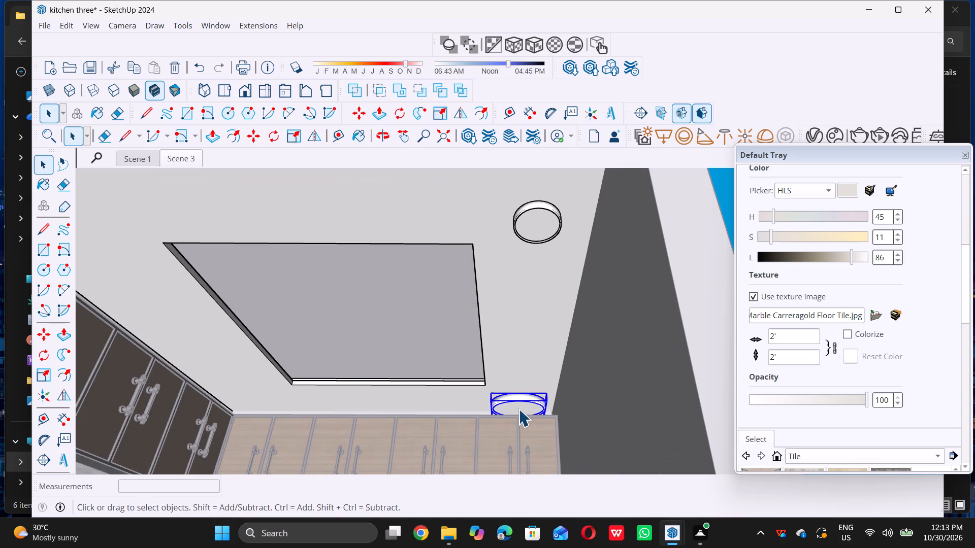
pyautogui.press('Delete')
# Copy the reduced round light about 10' 4 3/4" along the red axis to the dark cabinet side of the ceiling.
pyautogui.scroll(-5, 460, 395)
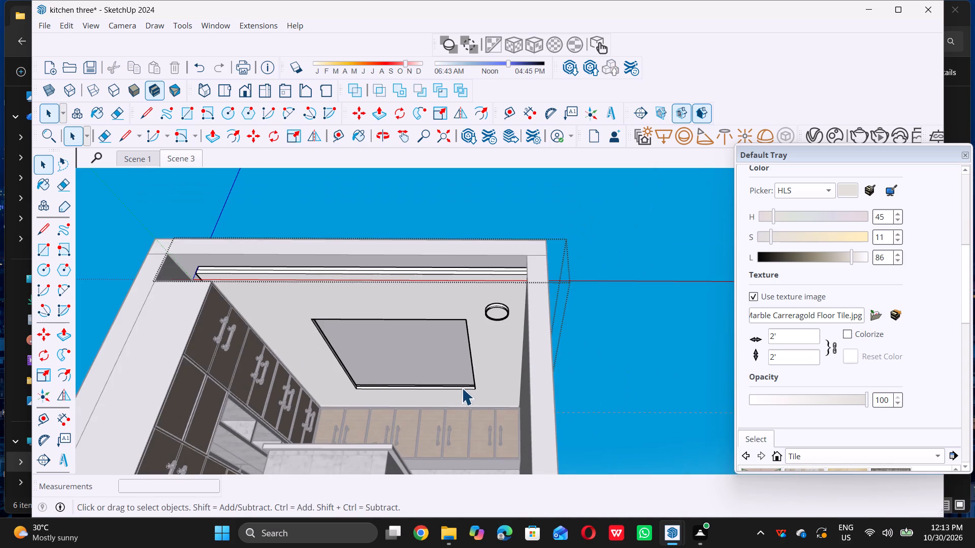
pyautogui.moveTo(443, 360); pyautogui.dragTo(444, 323, button='middle')
pyautogui.scroll(1, 485, 288)
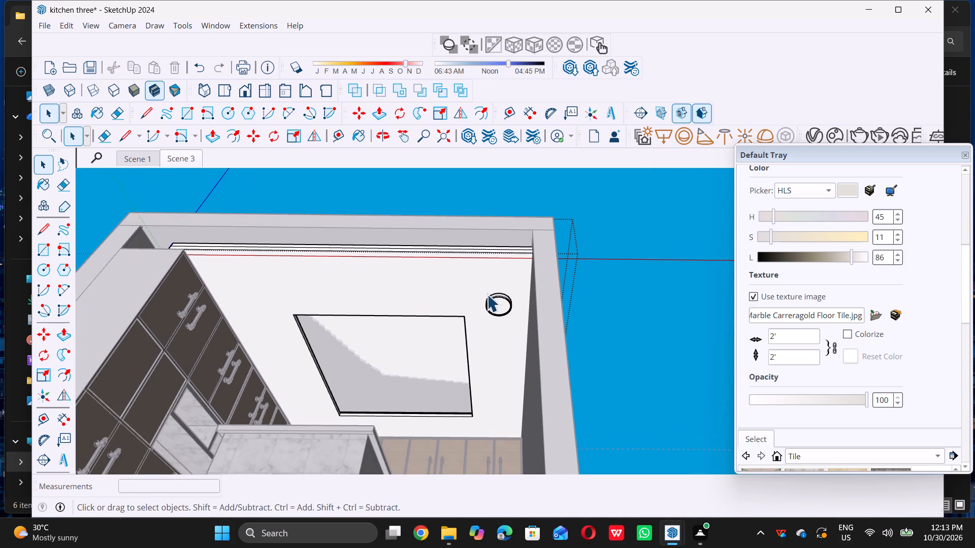
pyautogui.scroll(4, 485, 300)
pyautogui.click(500, 306)
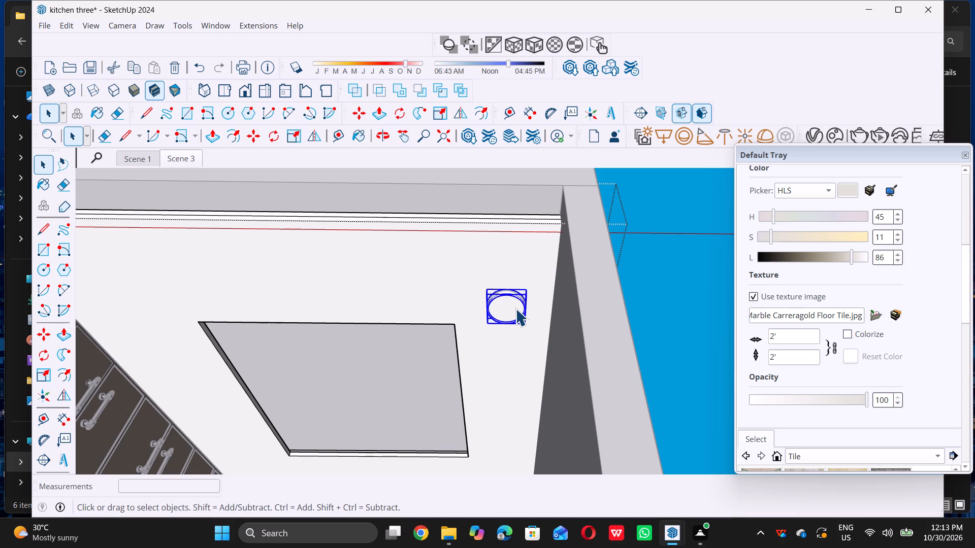
pyautogui.press('m')
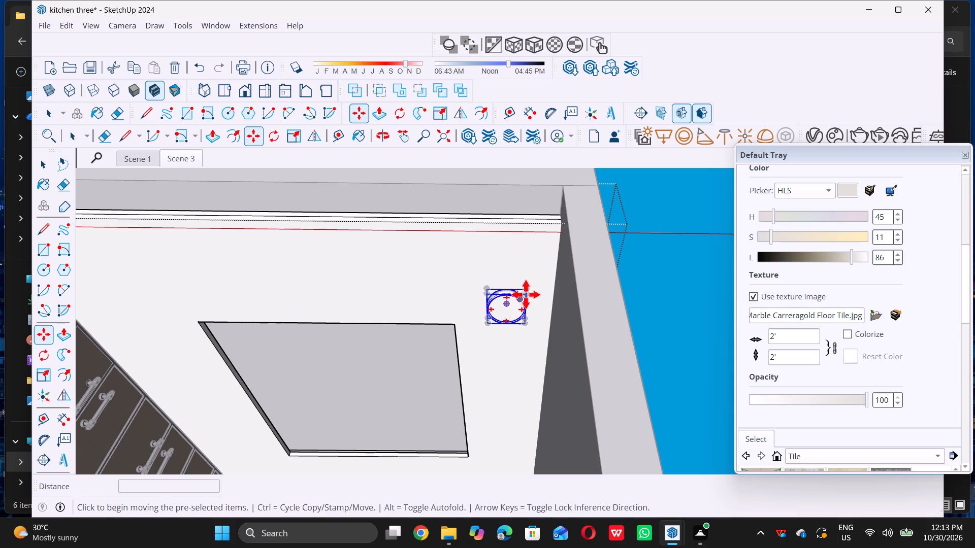
pyautogui.tripleClick(530, 289)
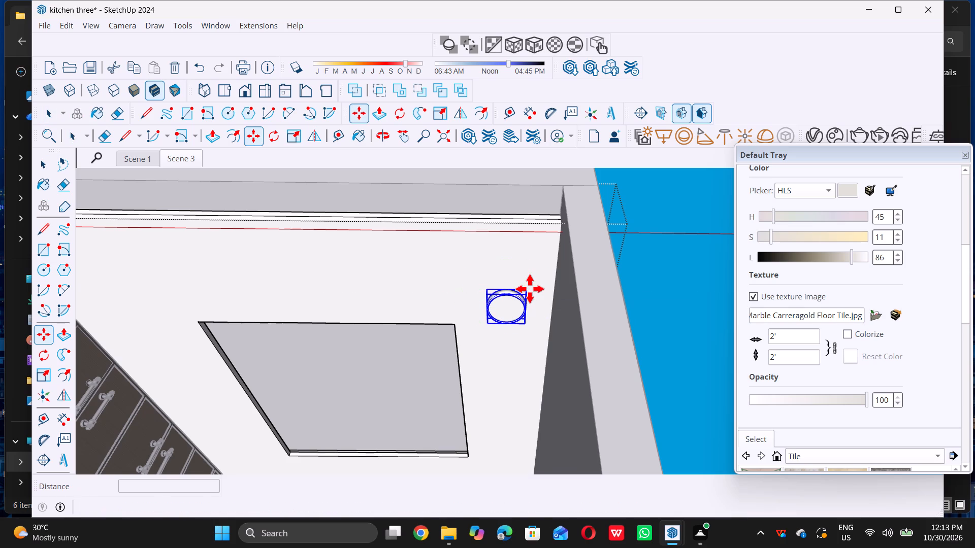
pyautogui.scroll(-4, 530, 289)
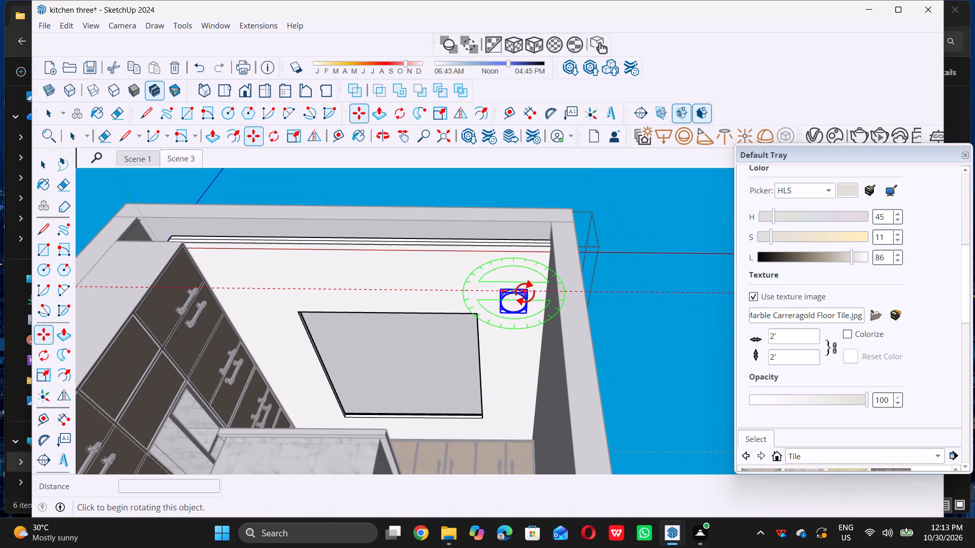
pyautogui.scroll(6, 534, 290)
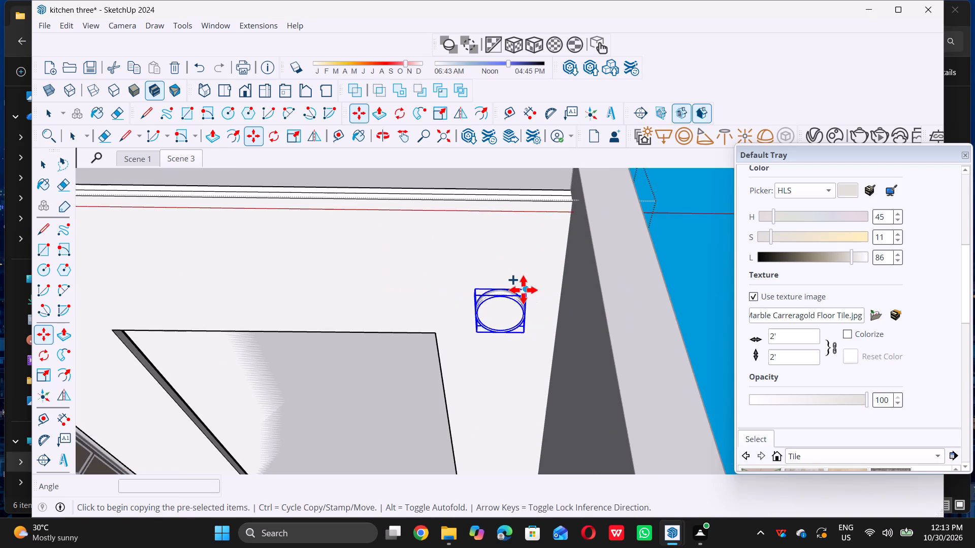
pyautogui.click(528, 287)
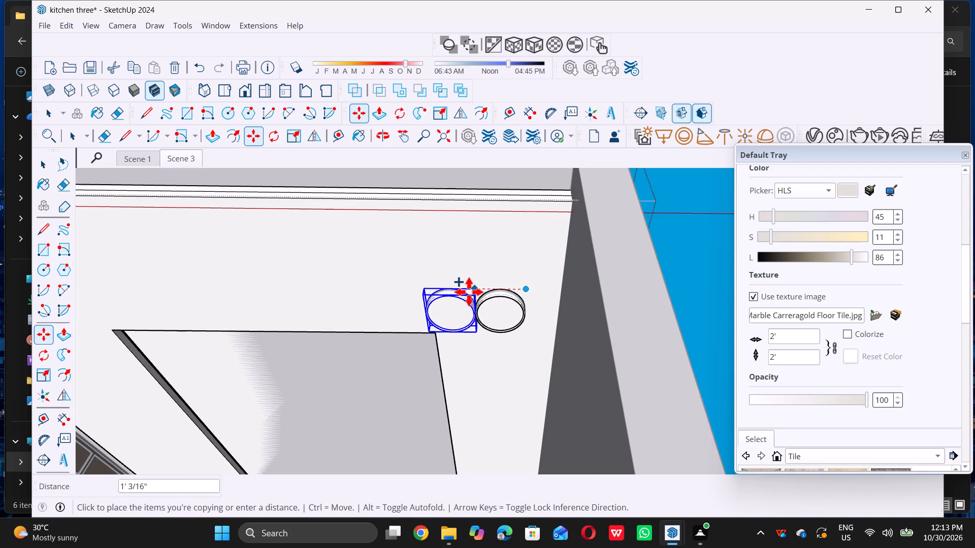
pyautogui.scroll(-10, 482, 289)
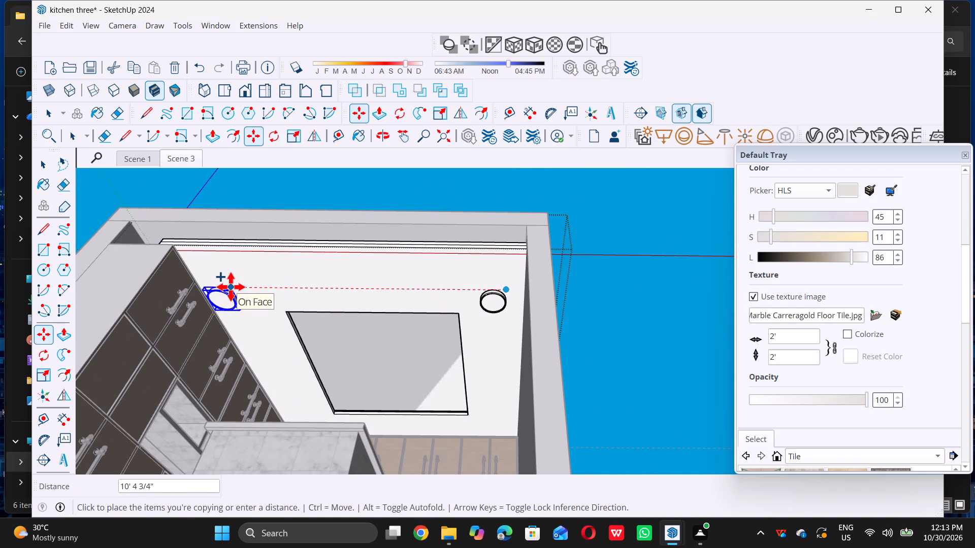
pyautogui.tripleClick(231, 287)
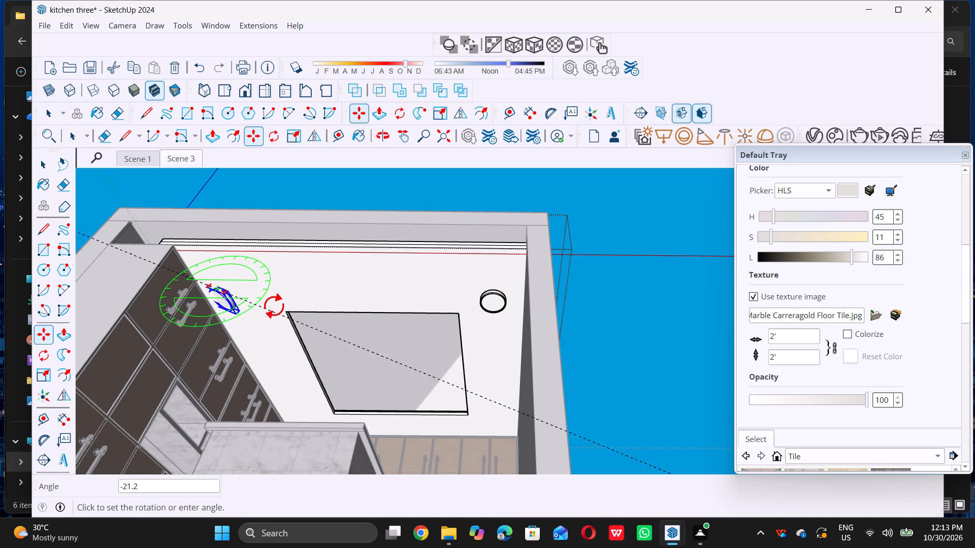
pyautogui.press('space')
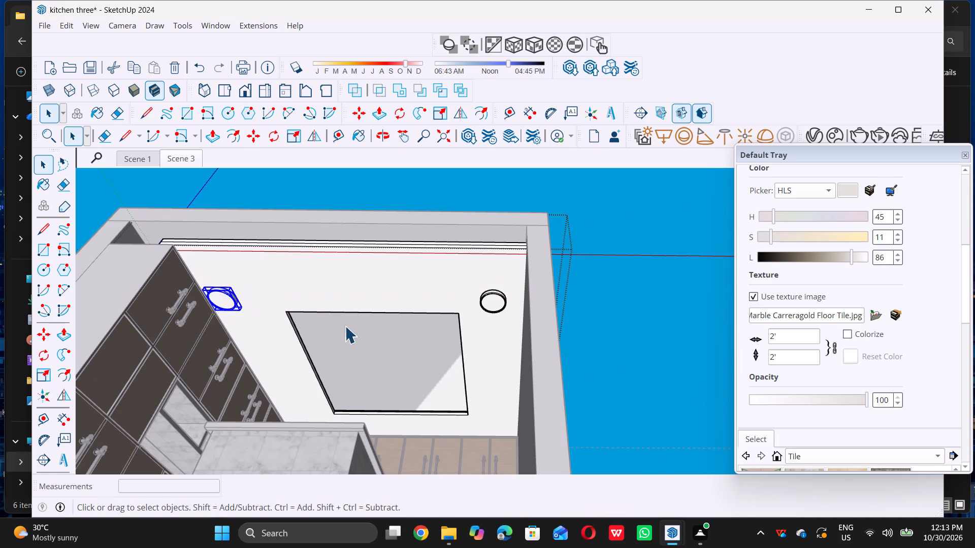
# Copy the light beside the dark cabinets about 7' 10 1/4" along the green axis to the light wood cabinet end.
pyautogui.scroll(10, 253, 297)
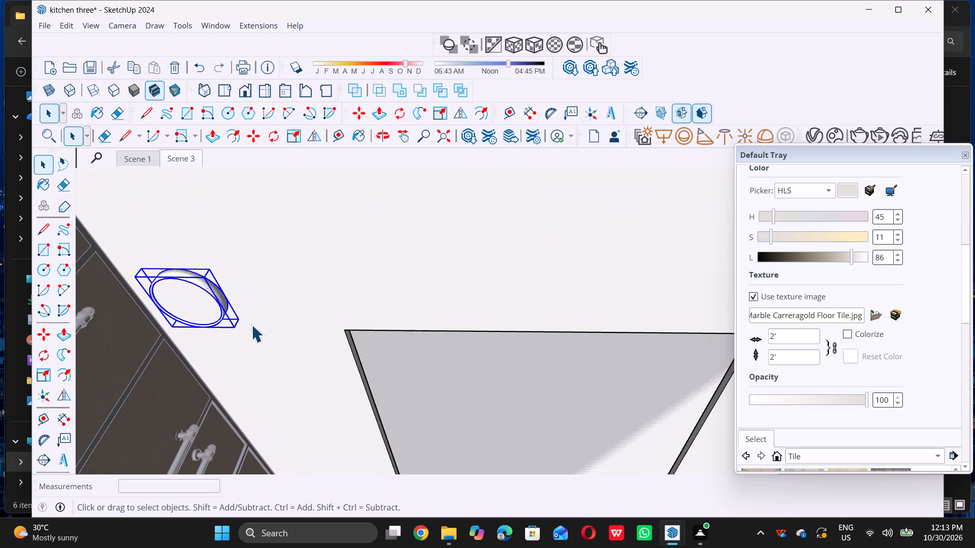
pyautogui.press('m')
pyautogui.click(238, 318)
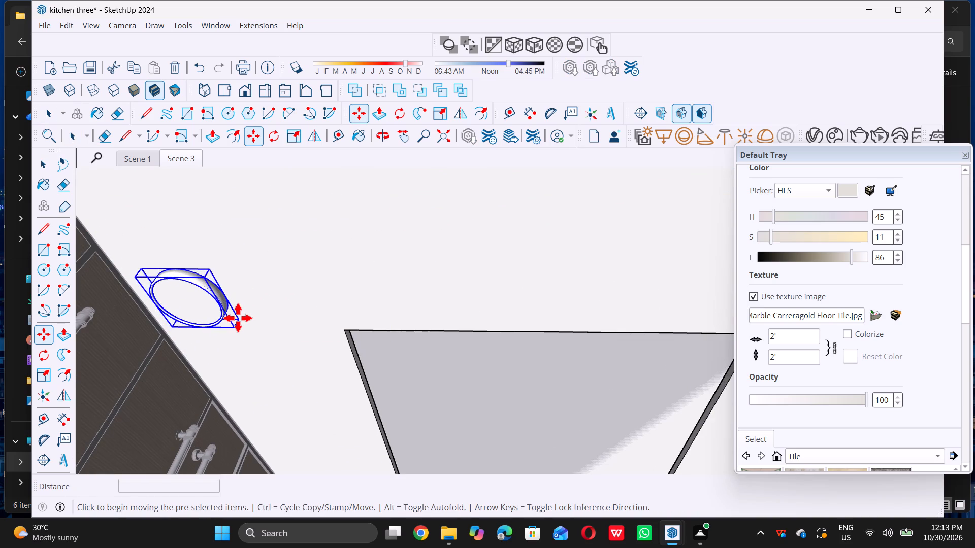
pyautogui.scroll(-9, 238, 318)
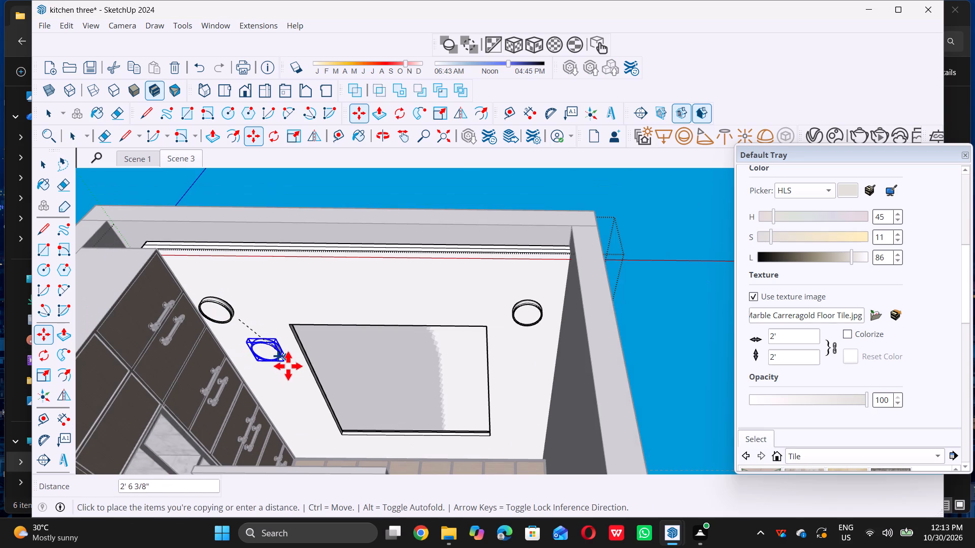
pyautogui.scroll(7, 297, 407)
pyautogui.moveTo(297, 418); pyautogui.dragTo(289, 437, button='middle')
pyautogui.scroll(4, 301, 437)
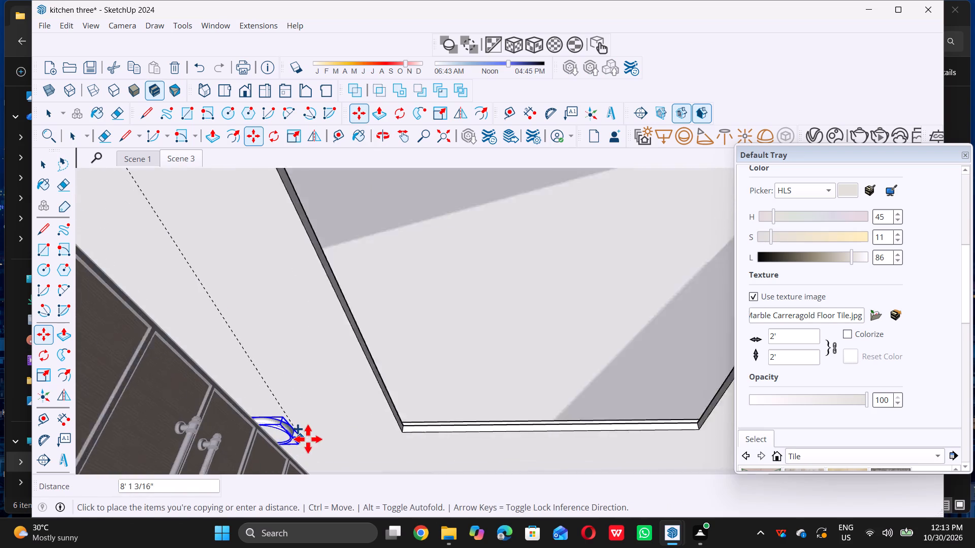
pyautogui.scroll(7, 323, 436)
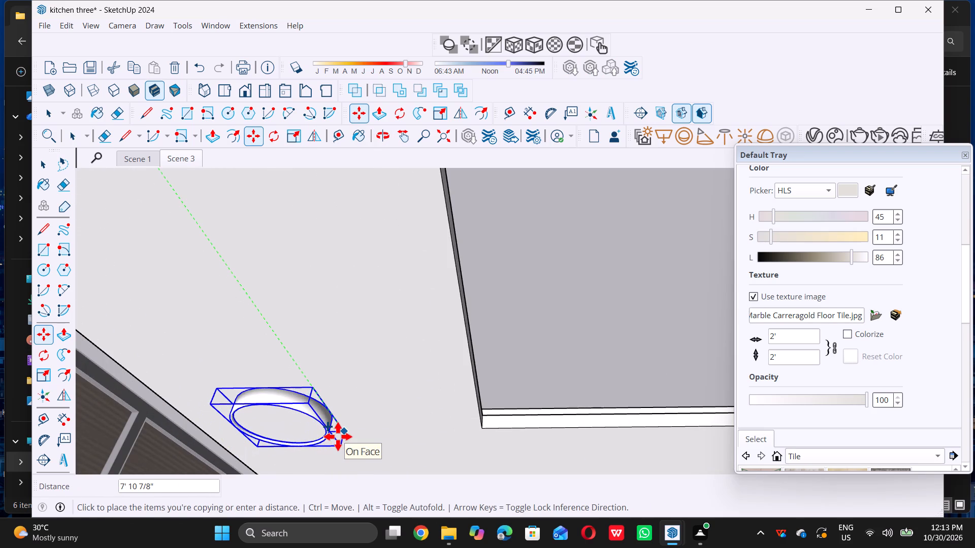
pyautogui.click(339, 433)
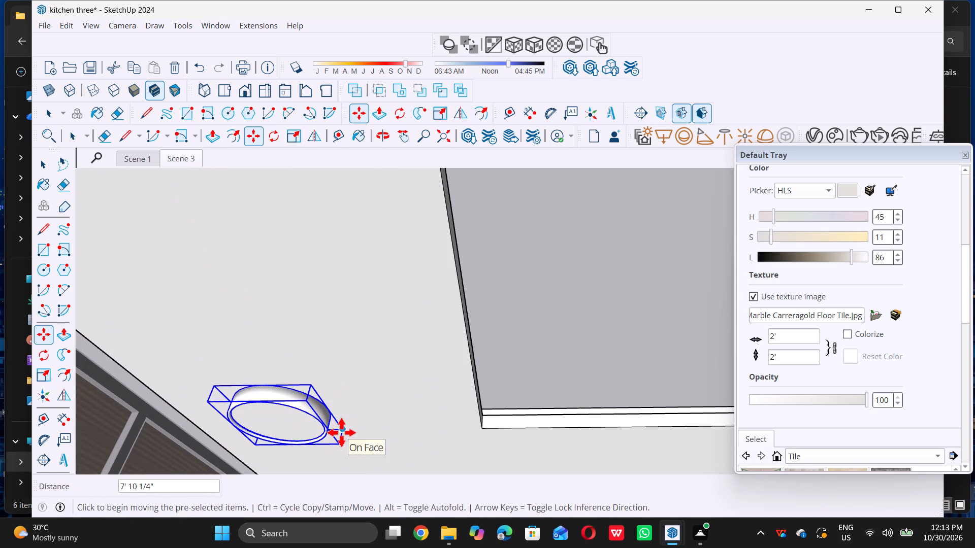
# Copy that far corner light about 10' 4 7/8" along the red axis to the opposite wall side and leave the ceiling group.
pyautogui.doubleClick(344, 429)
pyautogui.scroll(-5, 344, 430)
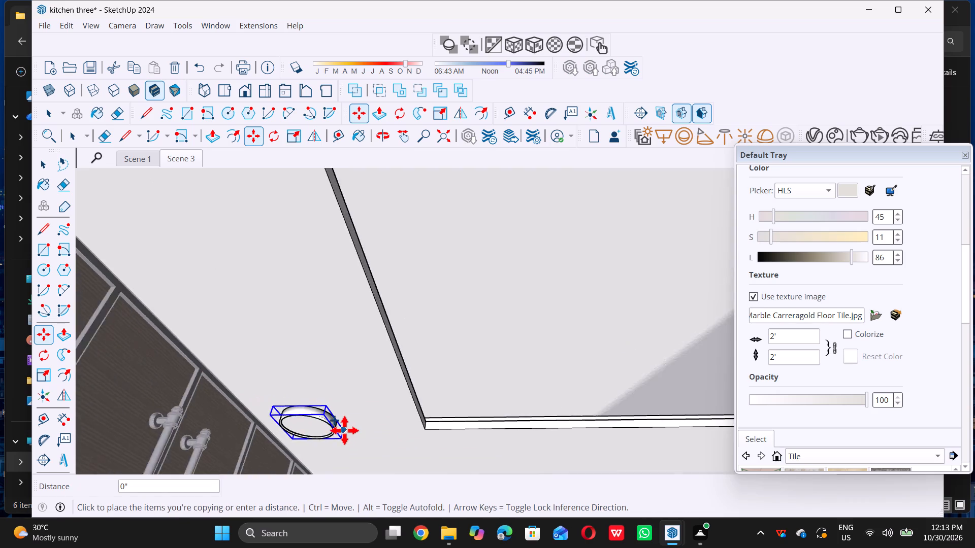
pyautogui.scroll(-9, 344, 430)
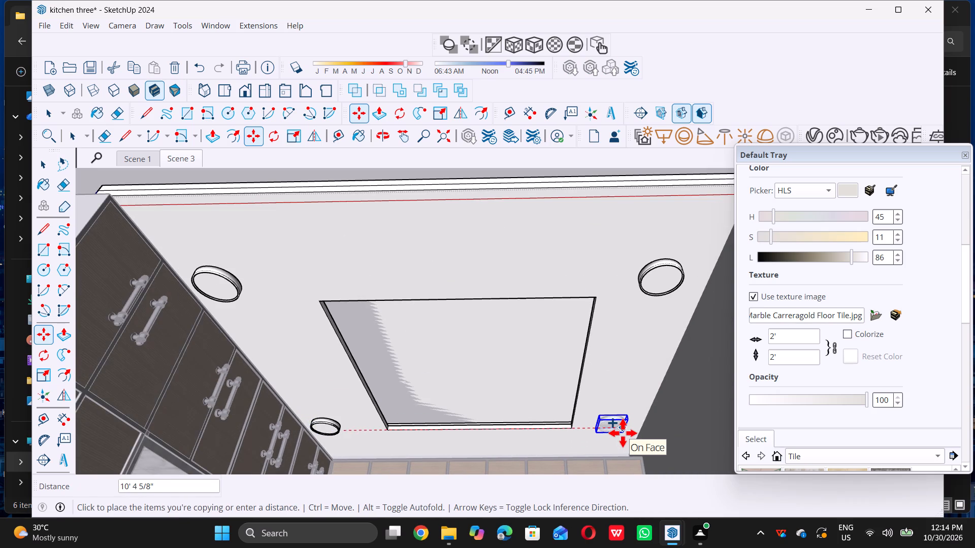
pyautogui.doubleClick(624, 433)
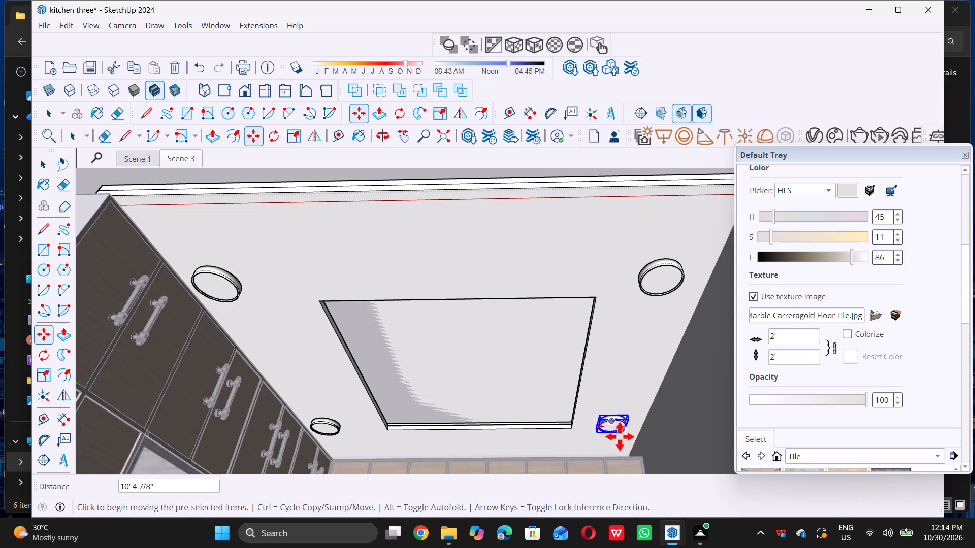
pyautogui.press('space')
pyautogui.scroll(-11, 556, 440)
pyautogui.tripleClick(262, 288)
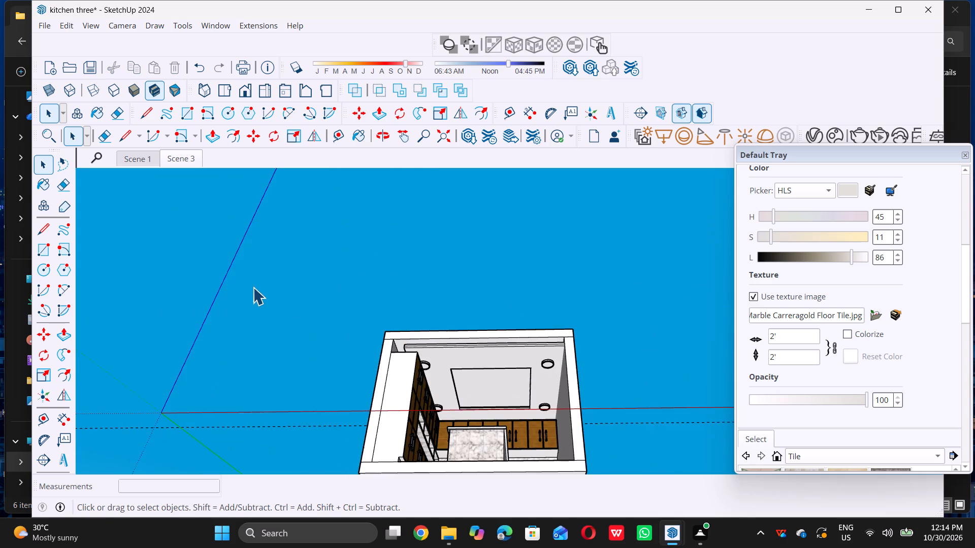
# Examine the ceiling, its recess and the round lights from the open front of the kitchen.
pyautogui.scroll(-1, 332, 296)
pyautogui.moveTo(495, 327); pyautogui.dragTo(513, 423, button='middle')
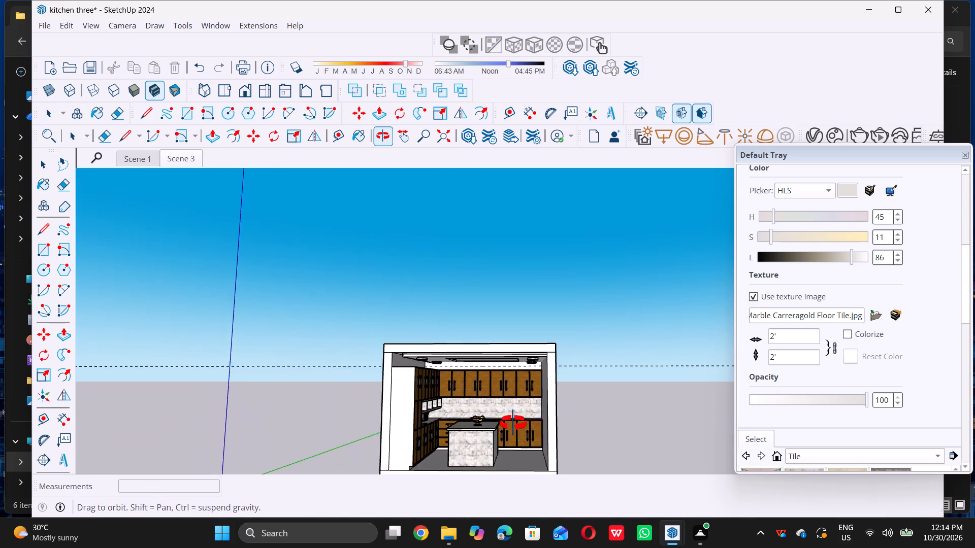
pyautogui.moveTo(513, 423); pyautogui.dragTo(512, 422, button='middle')
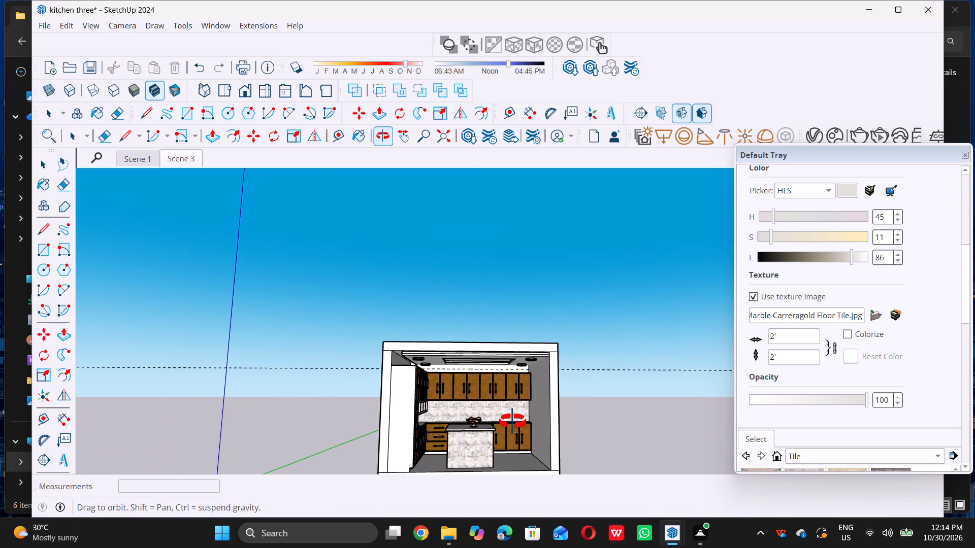
pyautogui.moveTo(512, 422); pyautogui.dragTo(508, 415, button='middle')
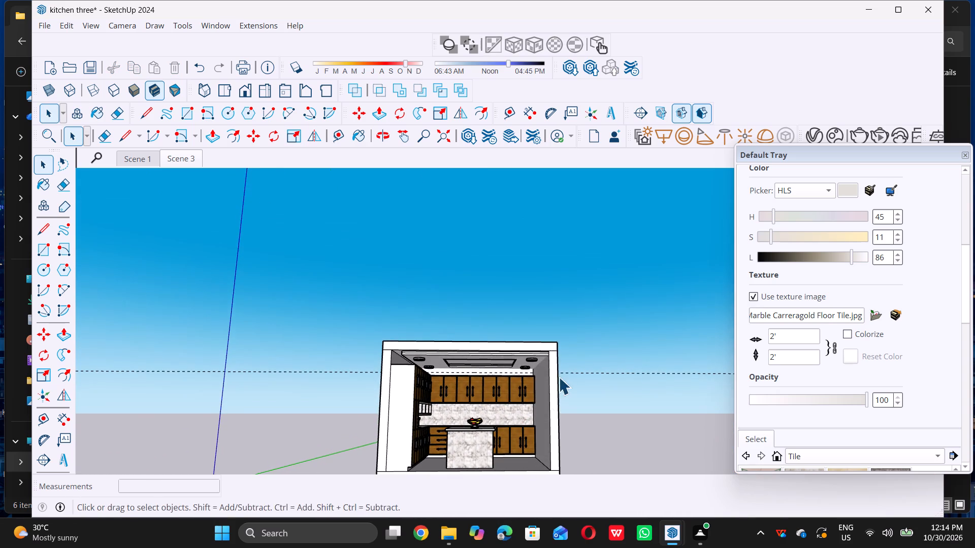
pyautogui.moveTo(554, 374); pyautogui.dragTo(494, 404, button='middle')
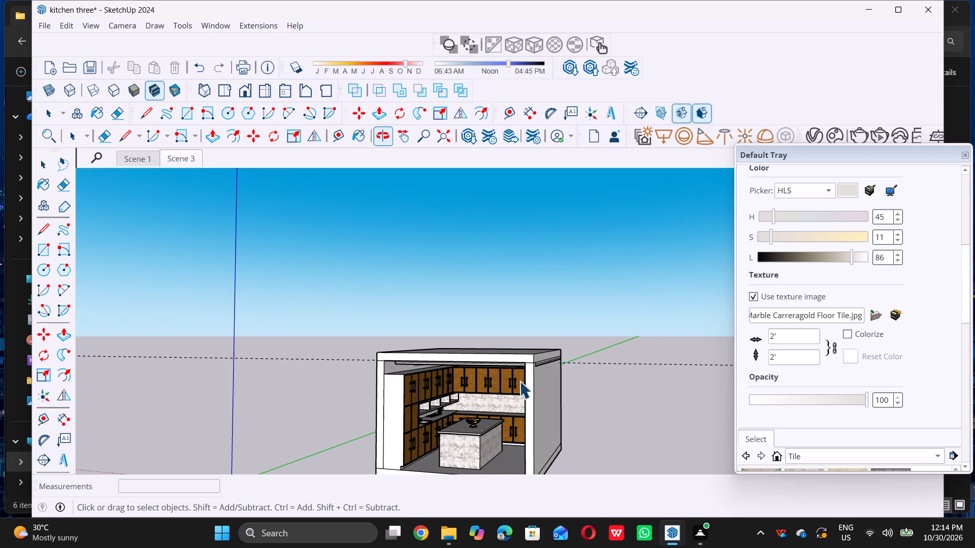
pyautogui.scroll(10, 538, 359)
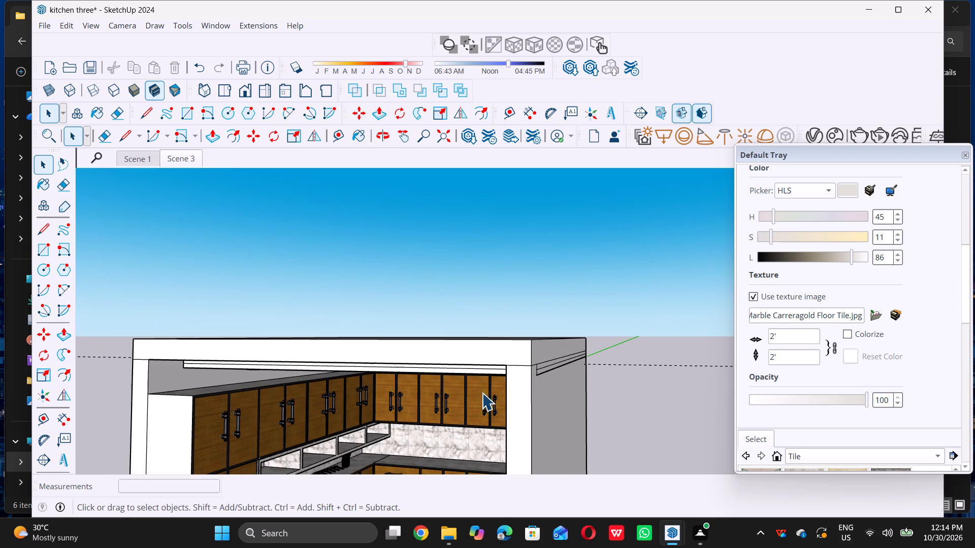
pyautogui.moveTo(439, 402); pyautogui.dragTo(498, 364, button='middle')
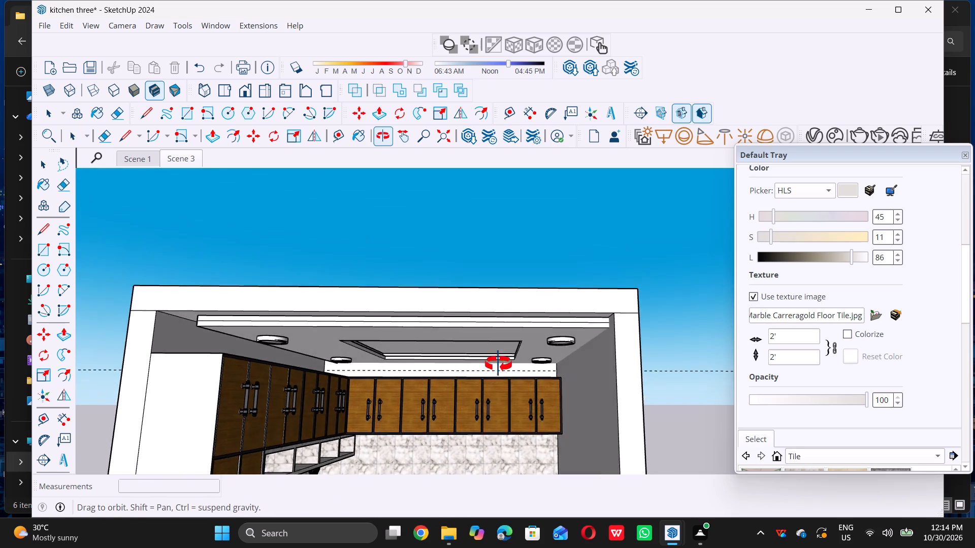
pyautogui.moveTo(498, 364); pyautogui.dragTo(494, 361, button='middle')
pyautogui.scroll(6, 402, 367)
pyautogui.scroll(4, 305, 372)
pyautogui.scroll(-6, 334, 359)
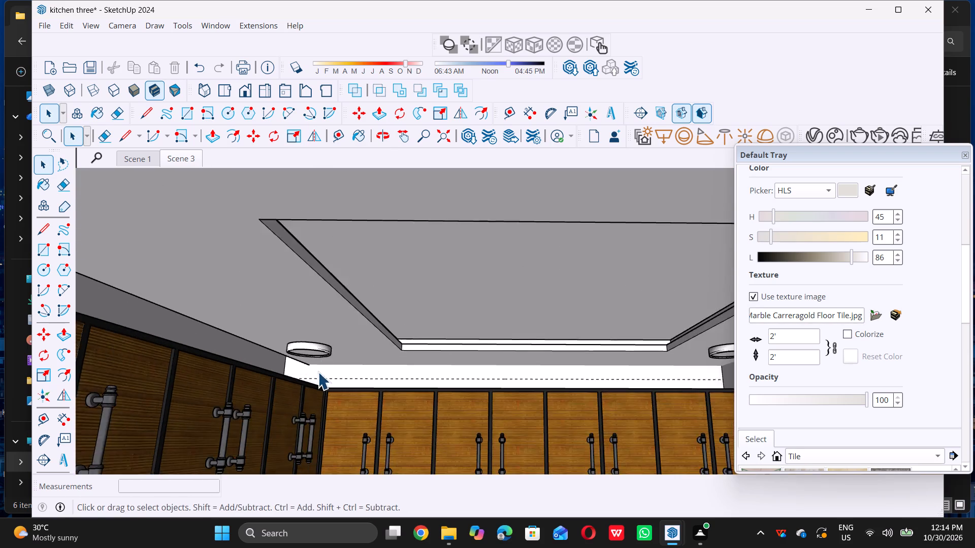
pyautogui.scroll(-12, 318, 372)
# Move the ceiling group protruding through the outer walls about 1' 1 3/4", snapping its corner to the inner wall corner above the light wood cabinets.
pyautogui.moveTo(499, 351); pyautogui.dragTo(47, 399, button='middle')
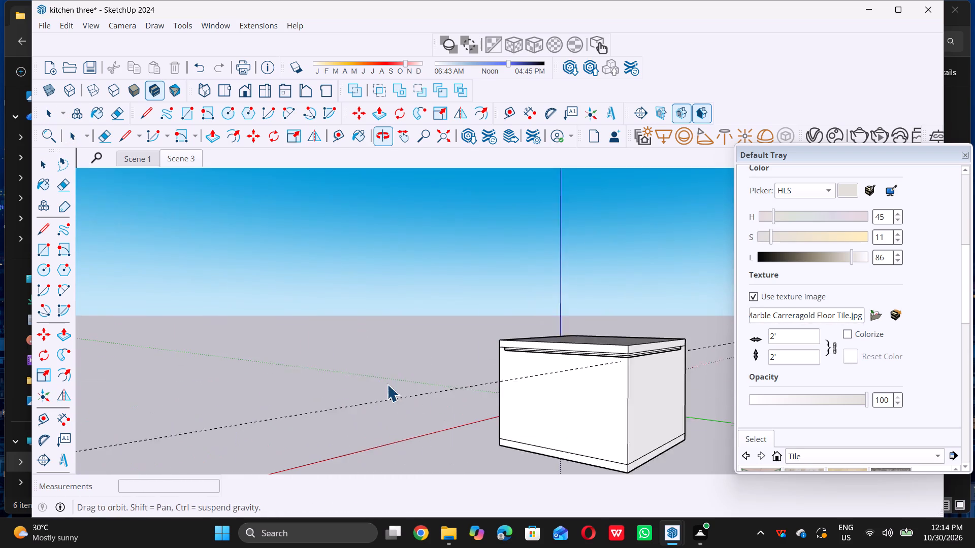
pyautogui.moveTo(515, 379); pyautogui.dragTo(590, 417, button='middle')
pyautogui.scroll(1, 521, 403)
pyautogui.scroll(-5, 514, 402)
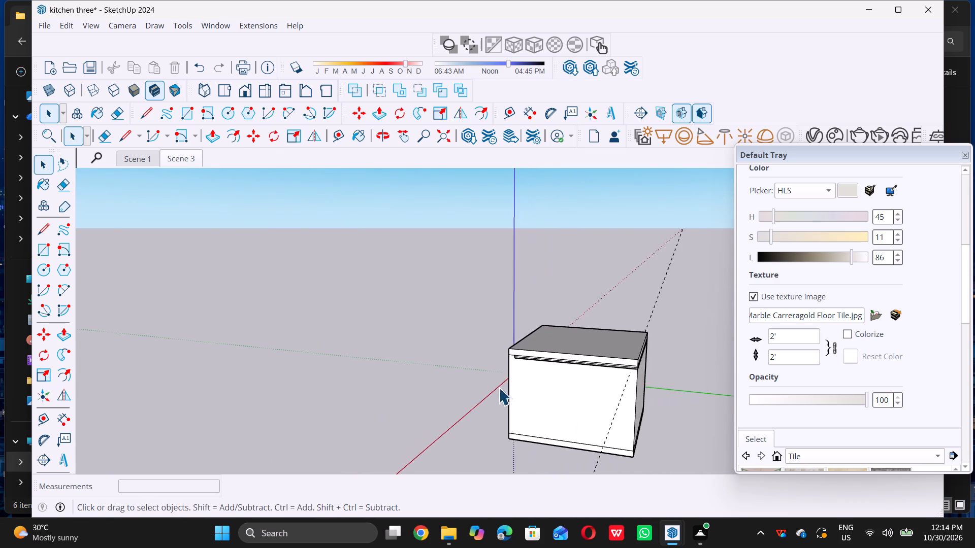
pyautogui.scroll(-4, 499, 388)
pyautogui.moveTo(562, 412); pyautogui.dragTo(603, 395, button='middle')
pyautogui.scroll(15, 591, 381)
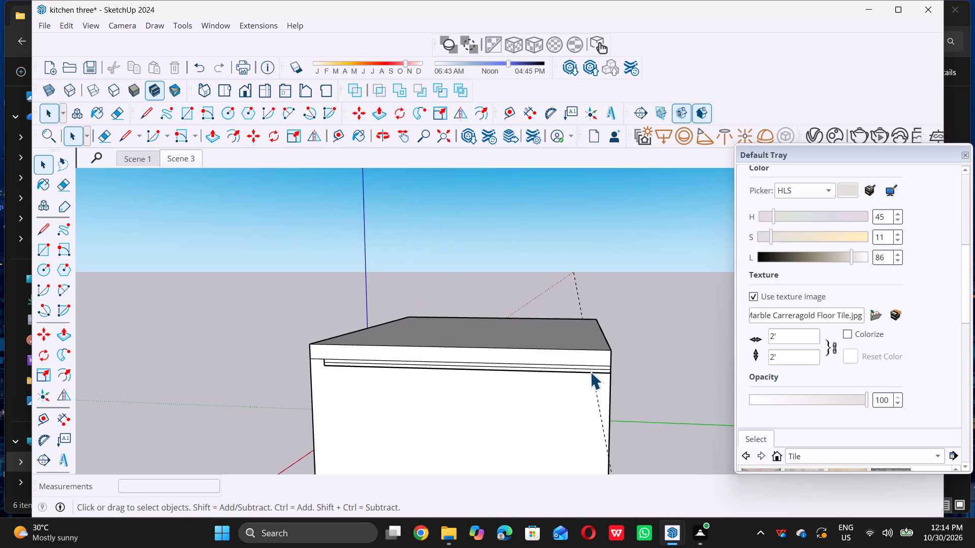
pyautogui.click(592, 370)
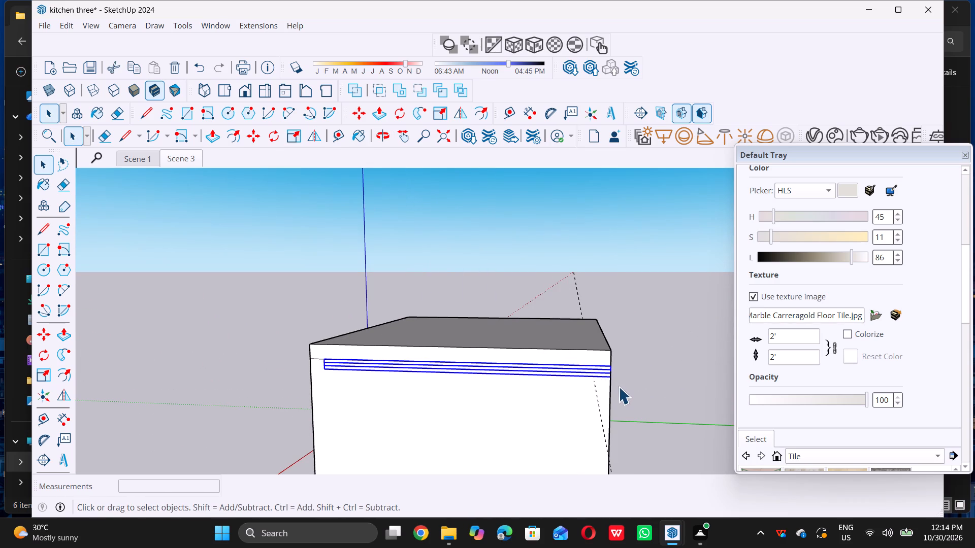
pyautogui.scroll(-1, 458, 407)
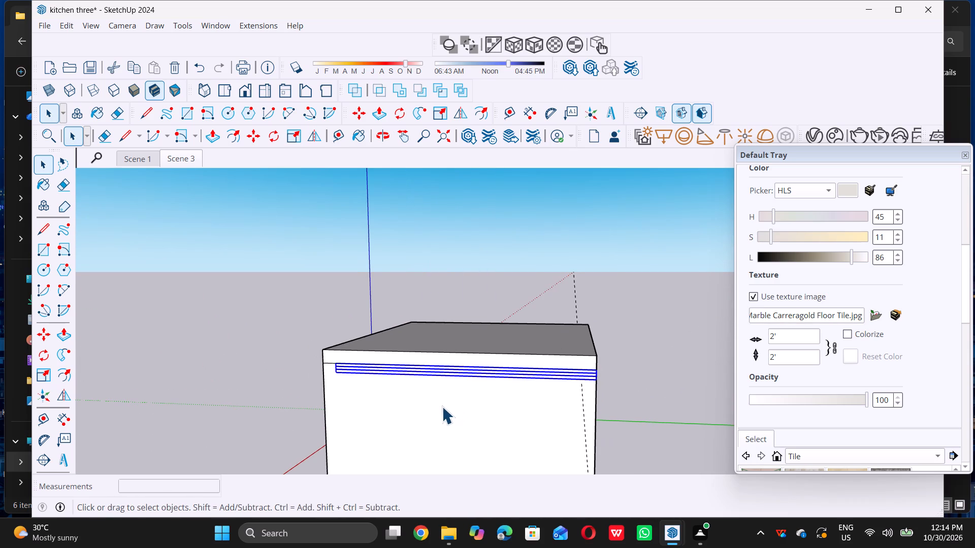
pyautogui.scroll(-10, 394, 401)
pyautogui.moveTo(331, 387); pyautogui.dragTo(478, 398, button='middle')
pyautogui.scroll(-8, 350, 381)
pyautogui.moveTo(331, 409); pyautogui.dragTo(417, 407, button='middle')
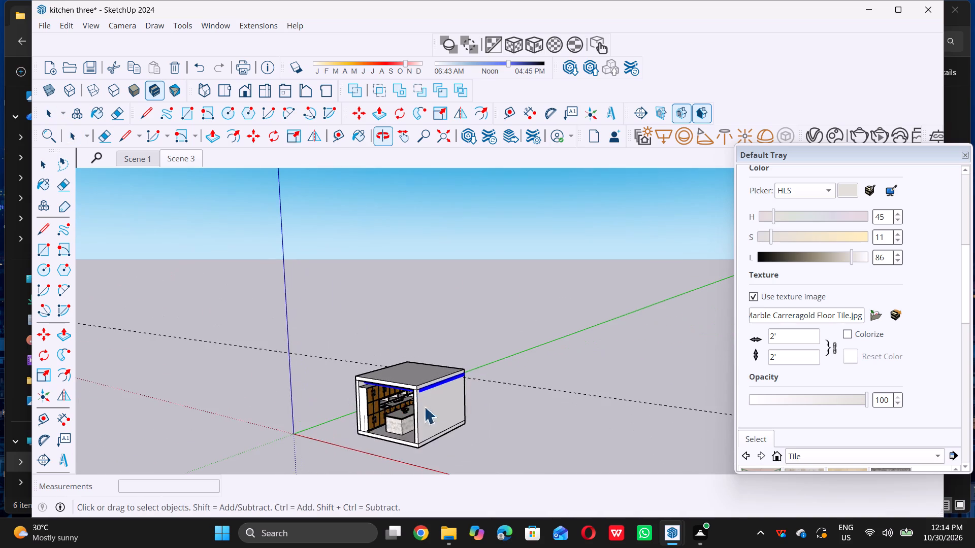
pyautogui.scroll(12, 450, 384)
pyautogui.press('m')
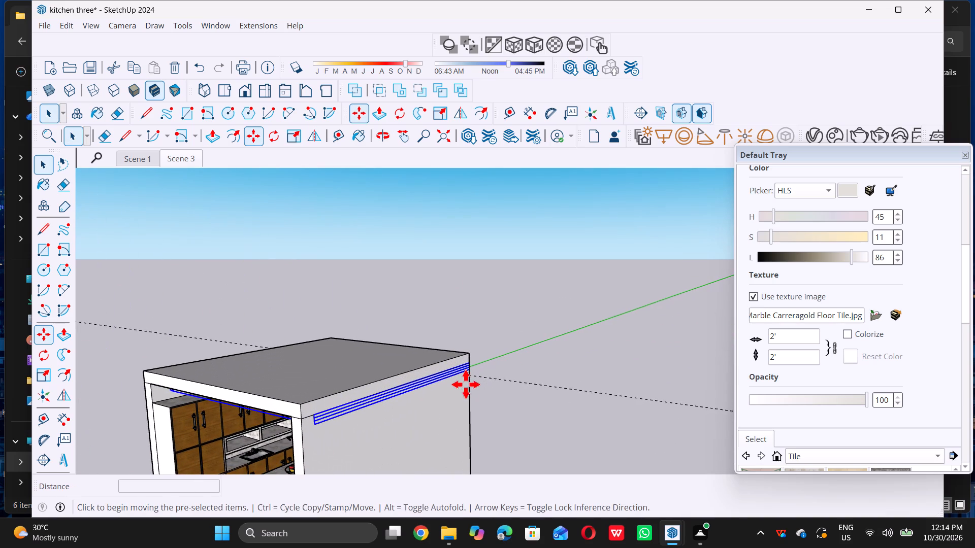
pyautogui.scroll(9, 471, 375)
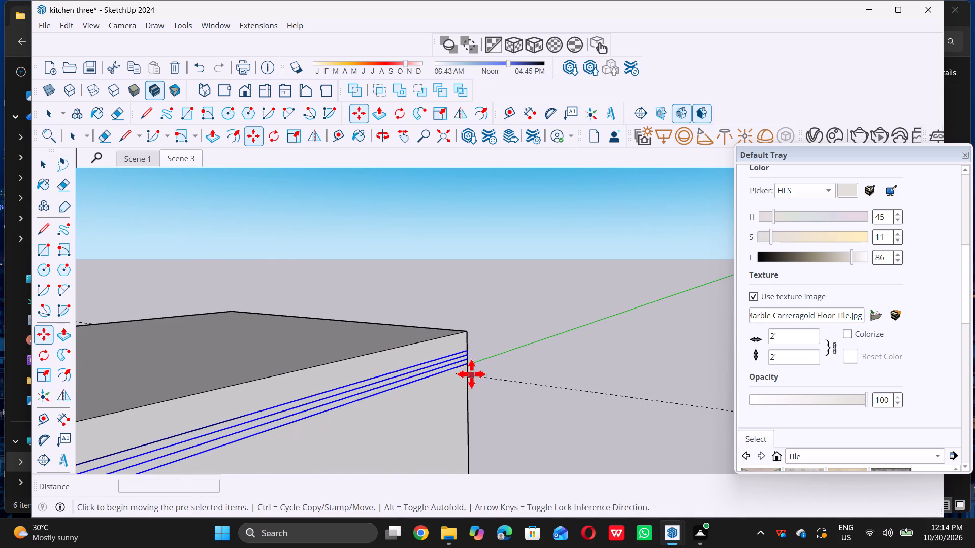
pyautogui.click(471, 365)
pyautogui.scroll(-6, 471, 366)
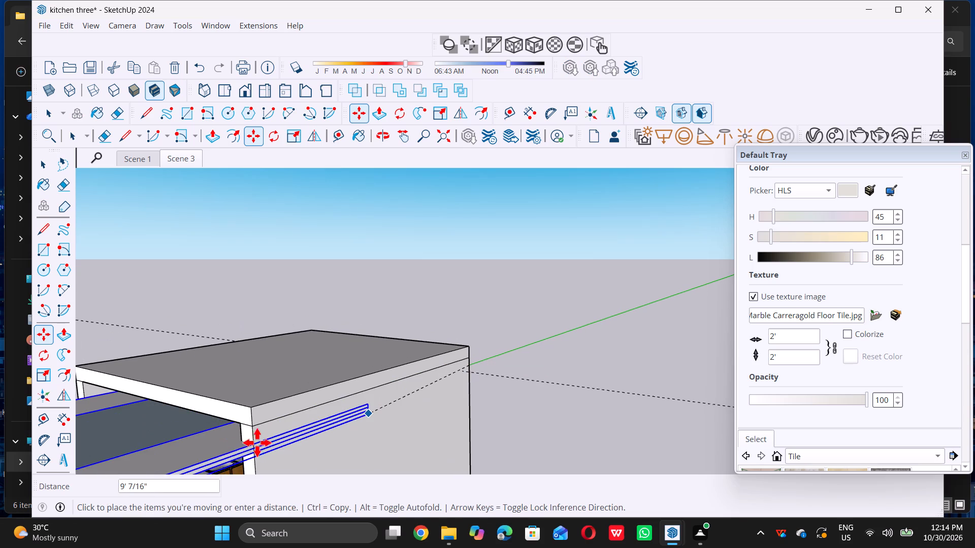
pyautogui.moveTo(234, 427); pyautogui.dragTo(299, 368, button='middle')
pyautogui.scroll(8, 305, 373)
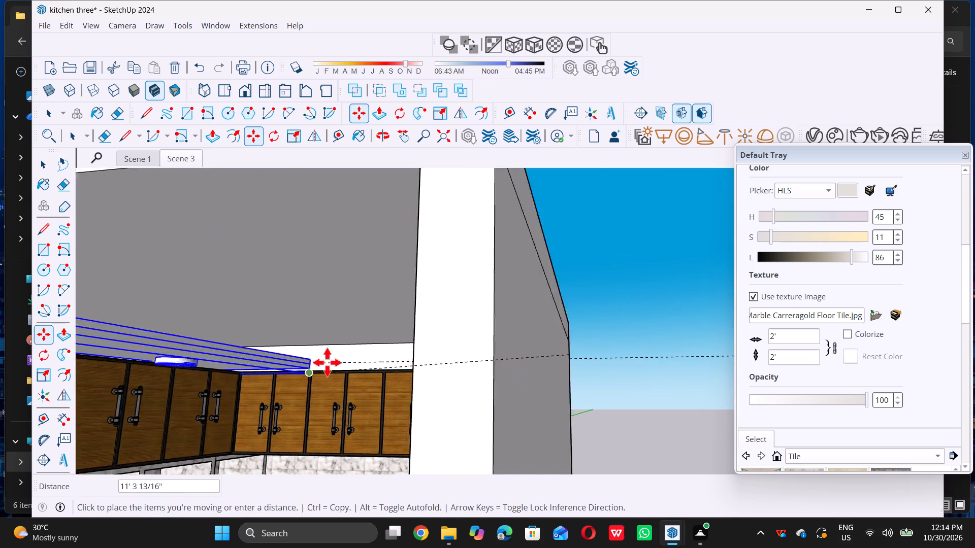
pyautogui.scroll(6, 327, 362)
pyautogui.scroll(-9, 500, 343)
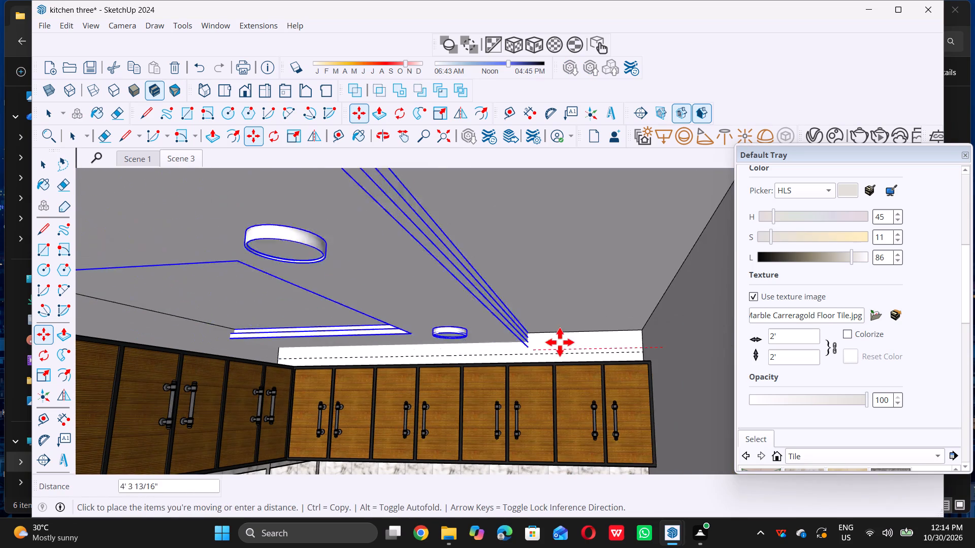
pyautogui.moveTo(644, 342); pyautogui.dragTo(619, 355, button='middle')
pyautogui.moveTo(641, 353); pyautogui.dragTo(651, 357, button='middle')
pyautogui.scroll(5, 600, 362)
pyautogui.moveTo(590, 346); pyautogui.dragTo(641, 344, button='middle')
pyautogui.scroll(3, 647, 334)
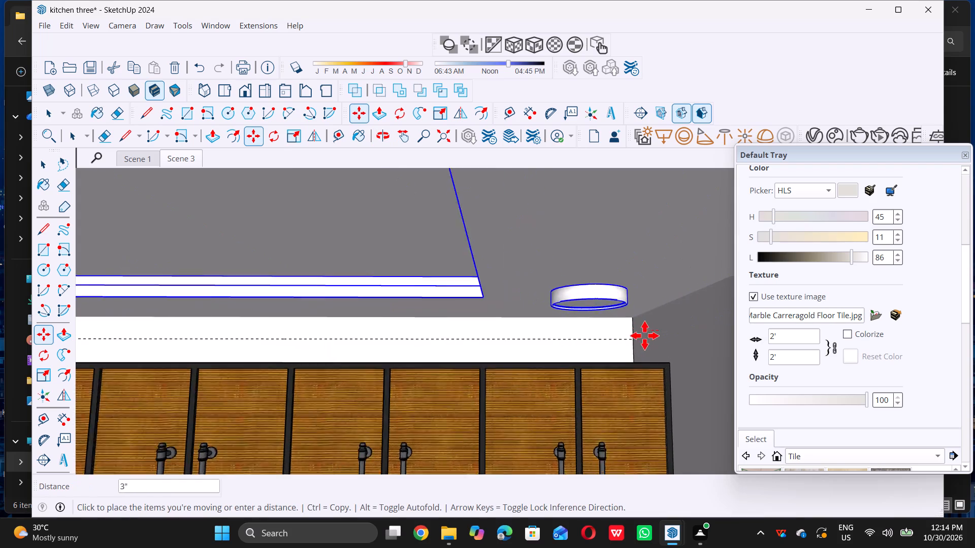
pyautogui.scroll(8, 644, 335)
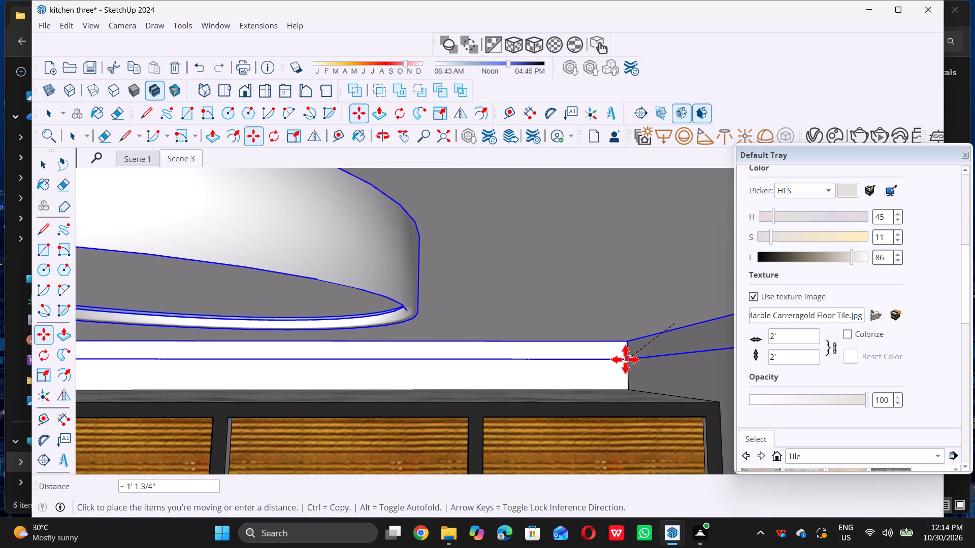
pyautogui.doubleClick(625, 359)
pyautogui.press('space')
pyautogui.scroll(-6, 623, 365)
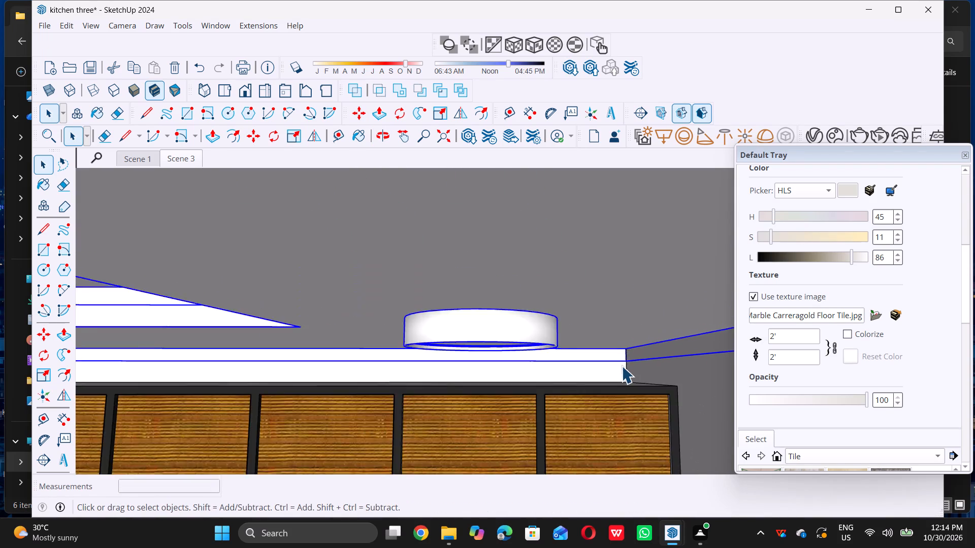
pyautogui.scroll(-17, 622, 366)
pyautogui.doubleClick(559, 247)
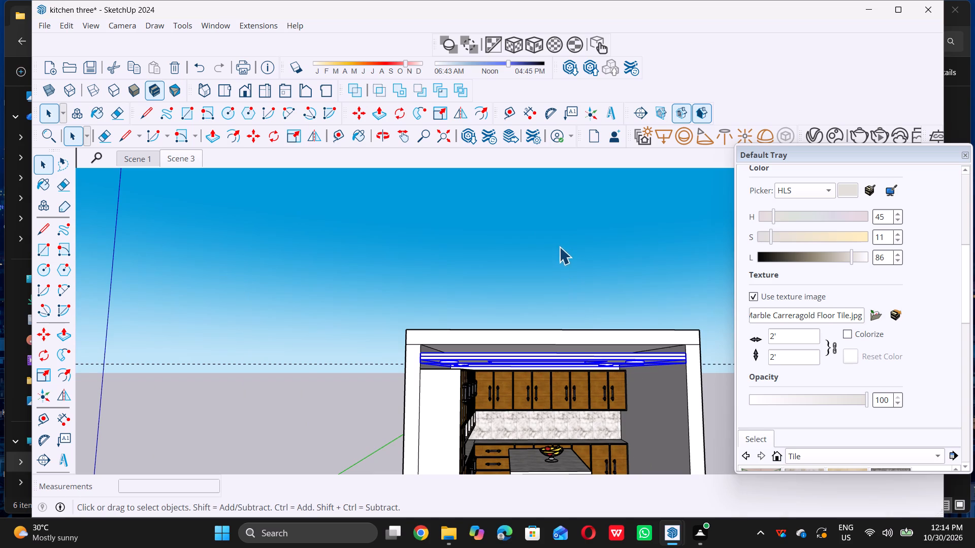
# Examine how the ceiling group, its recess and the round lights sit within the kitchen walls from the open front.
pyautogui.scroll(-9, 185, 303)
pyautogui.moveTo(273, 368); pyautogui.dragTo(316, 375, button='middle')
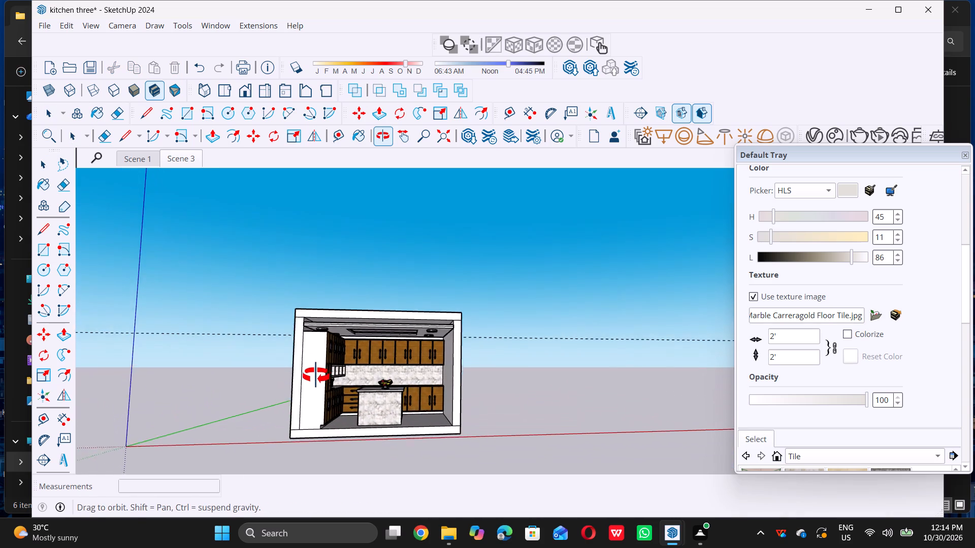
pyautogui.moveTo(316, 375); pyautogui.dragTo(326, 363, button='middle')
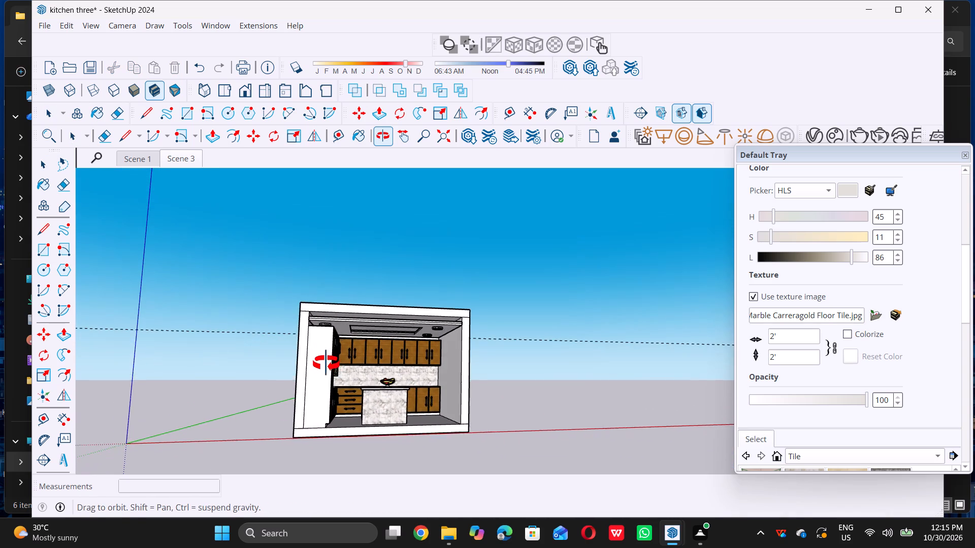
pyautogui.moveTo(326, 363); pyautogui.dragTo(322, 361, button='middle')
pyautogui.scroll(10, 359, 334)
pyautogui.moveTo(333, 324); pyautogui.dragTo(318, 332, button='middle')
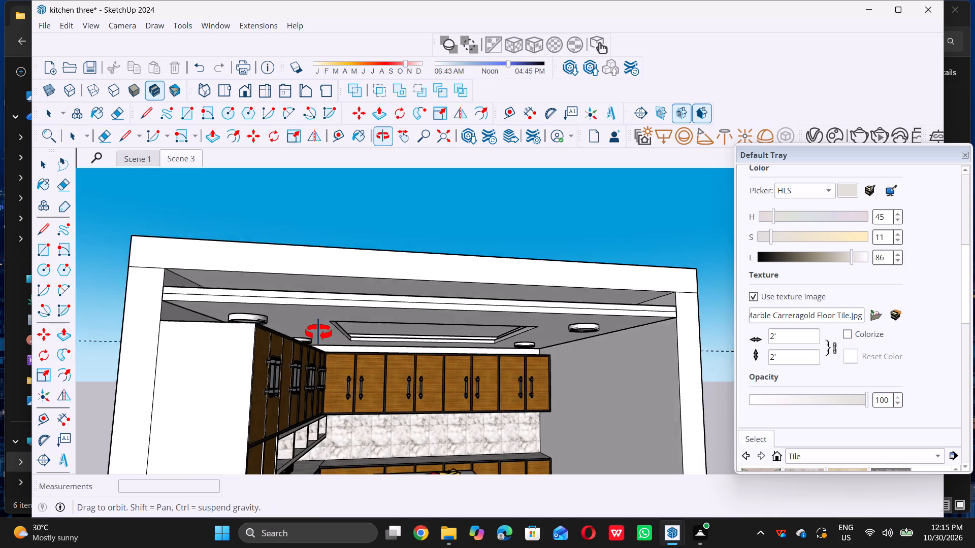
pyautogui.moveTo(318, 332); pyautogui.dragTo(316, 335, button='middle')
pyautogui.scroll(5, 304, 339)
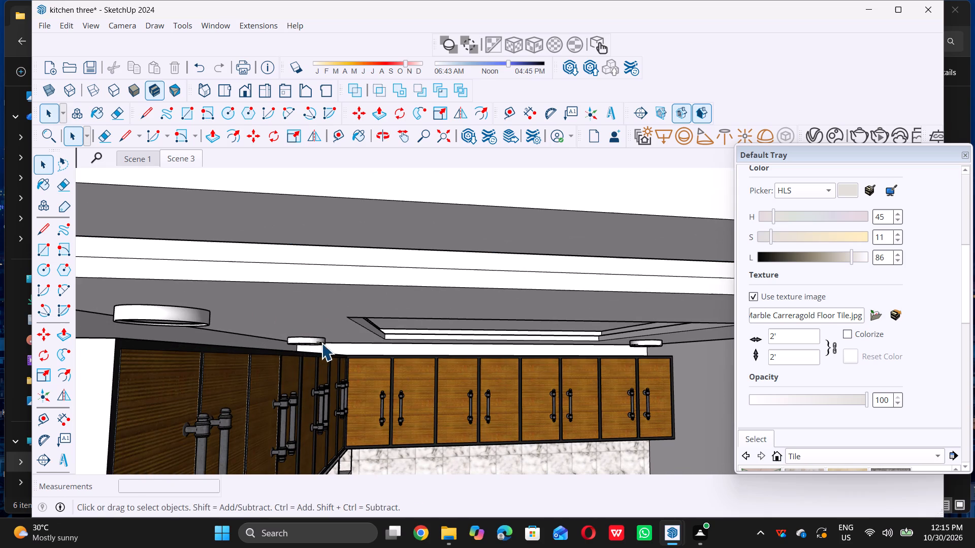
pyautogui.scroll(-4, 326, 342)
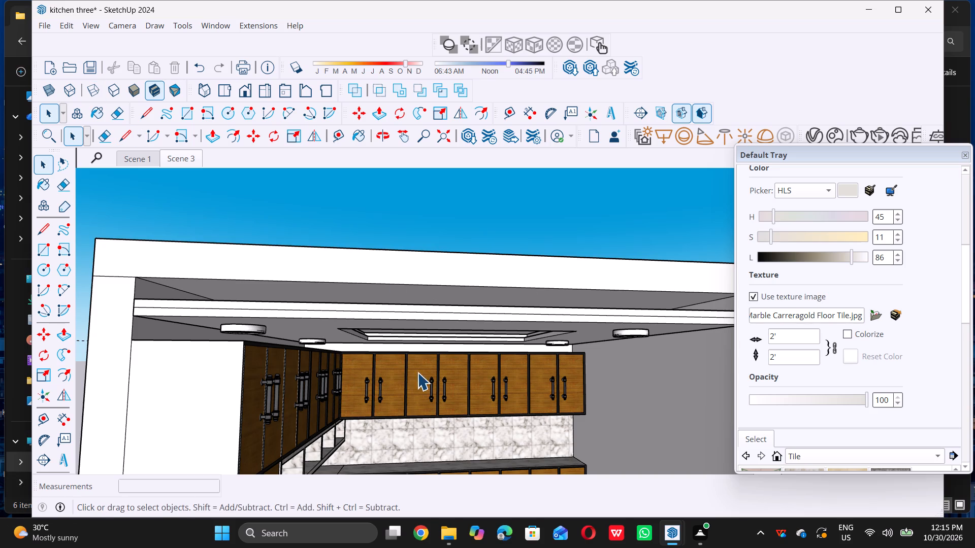
pyautogui.scroll(5, 534, 370)
pyautogui.scroll(-10, 515, 315)
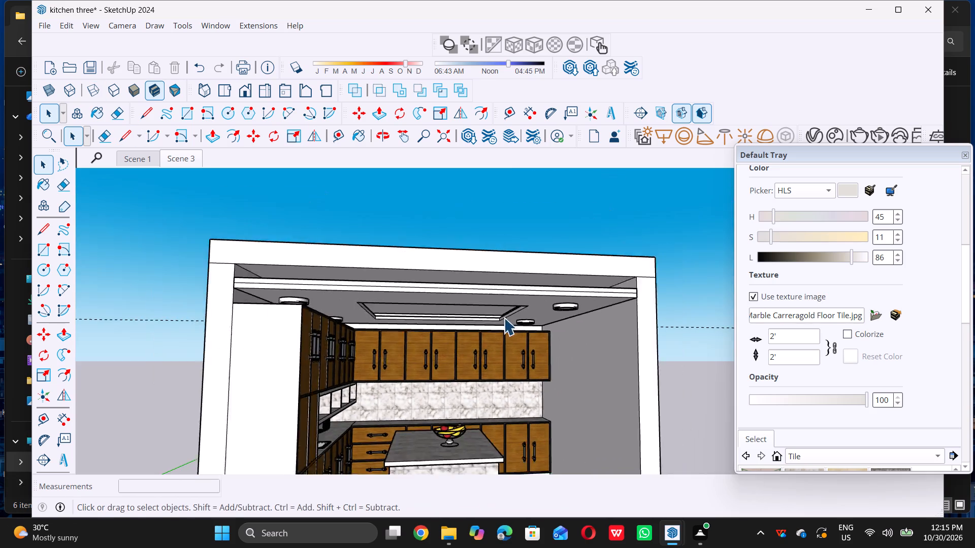
pyautogui.moveTo(500, 340); pyautogui.dragTo(374, 337, button='middle')
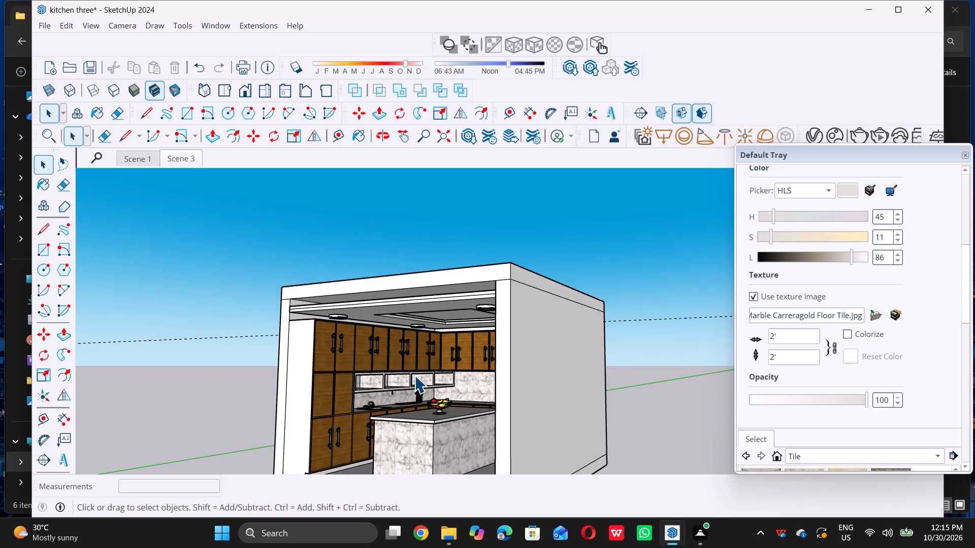
# Examine the rectangle light beneath the open marble shelves above the sink and its surroundings.
pyautogui.scroll(13, 392, 386)
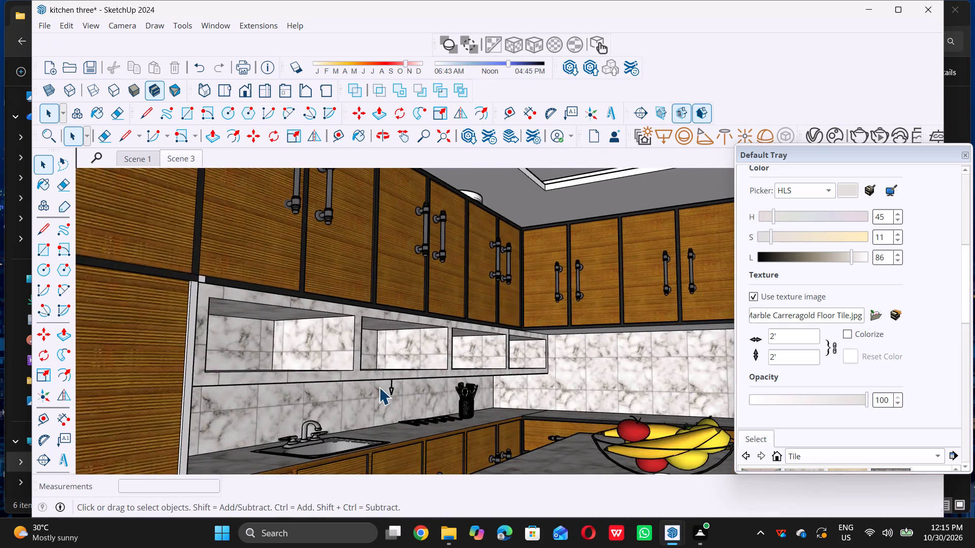
pyautogui.scroll(12, 379, 387)
pyautogui.moveTo(393, 379); pyautogui.dragTo(386, 356, button='middle')
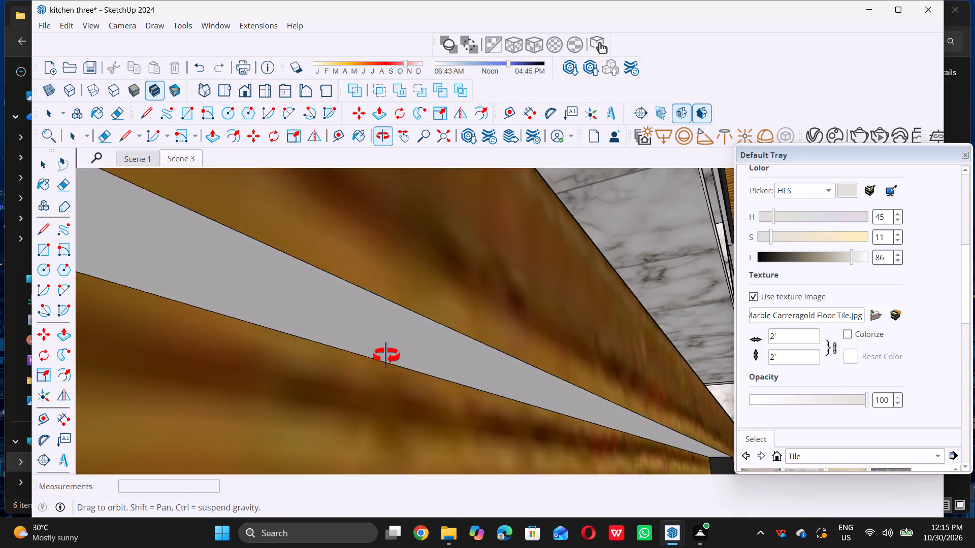
pyautogui.moveTo(386, 356); pyautogui.dragTo(384, 362, button='middle')
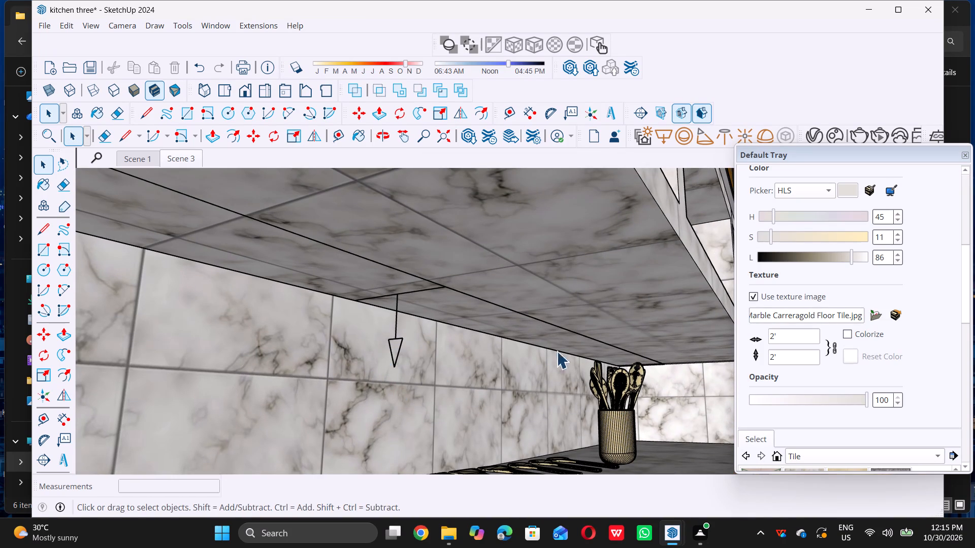
pyautogui.scroll(-5, 534, 400)
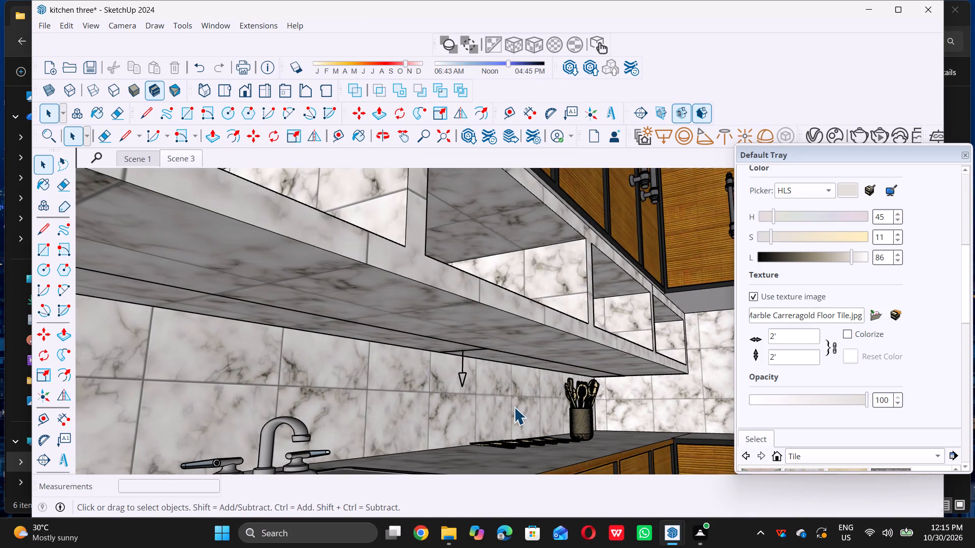
pyautogui.scroll(-4, 586, 353)
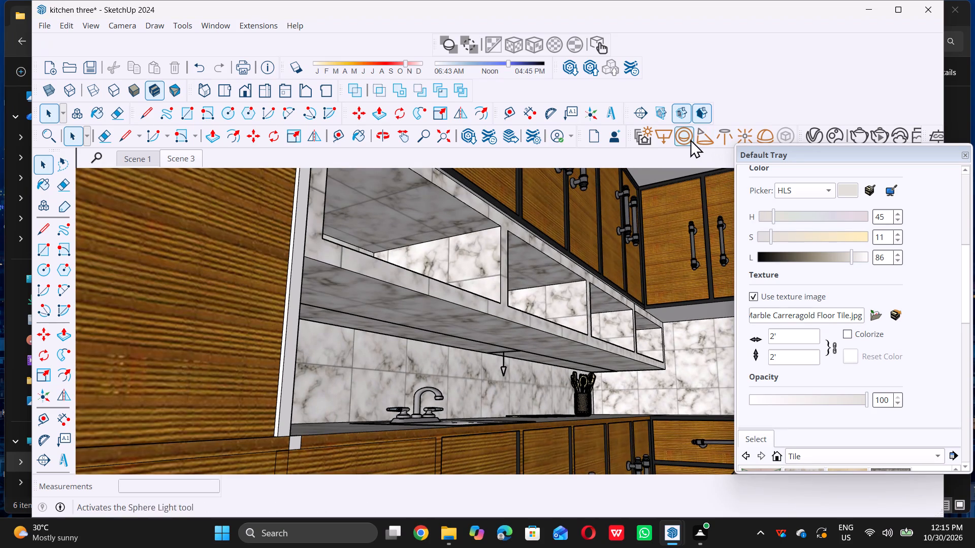
pyautogui.scroll(-3, 350, 415)
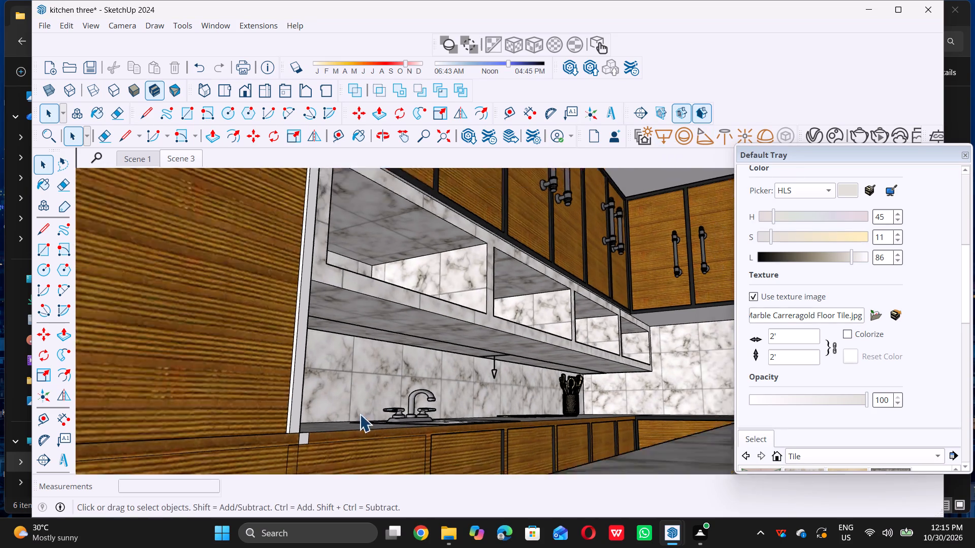
pyautogui.scroll(-15, 360, 414)
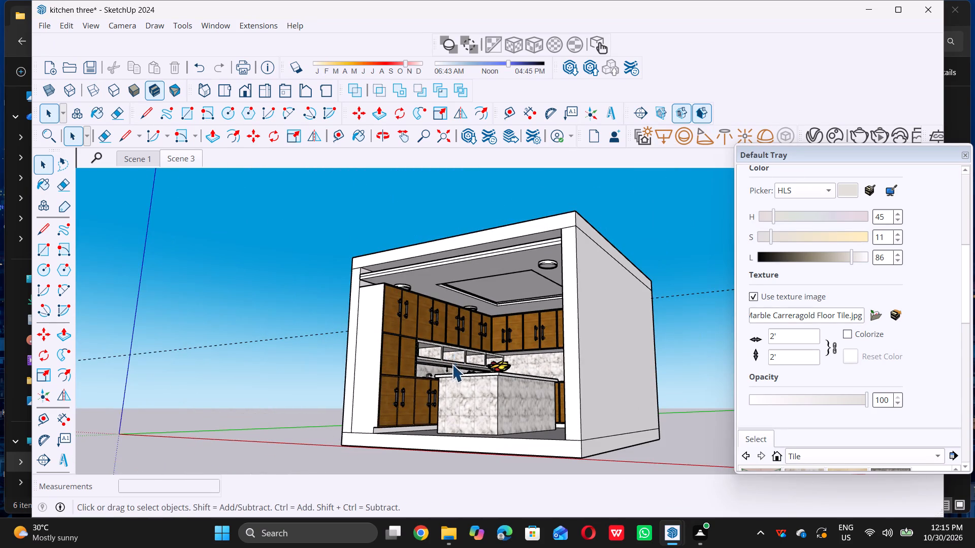
pyautogui.moveTo(451, 365); pyautogui.dragTo(463, 368, button='middle')
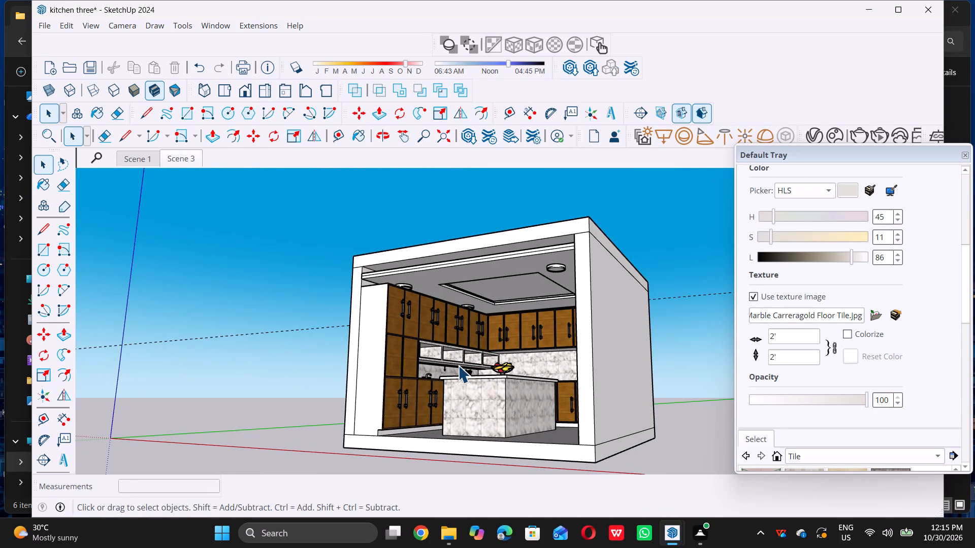
pyautogui.scroll(6, 442, 372)
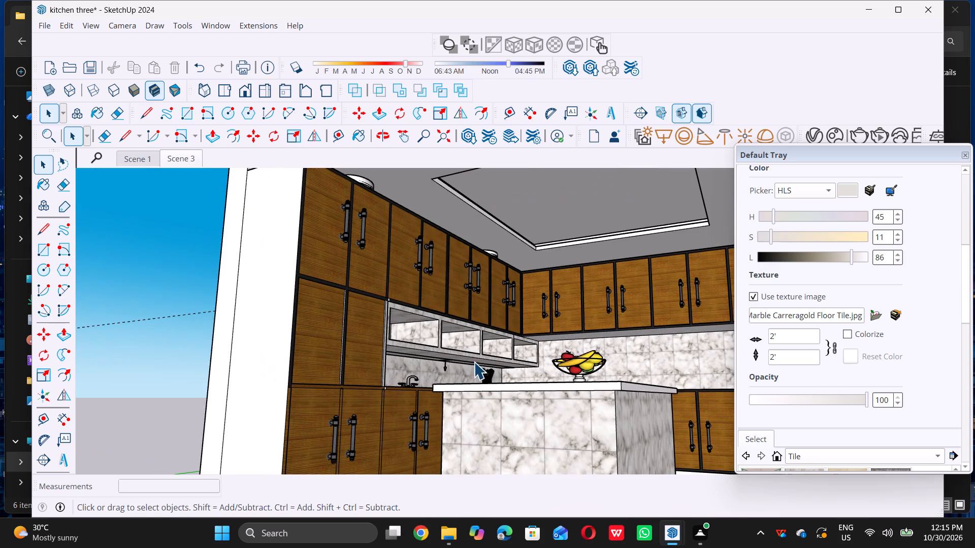
pyautogui.scroll(6, 453, 362)
pyautogui.scroll(-15, 468, 383)
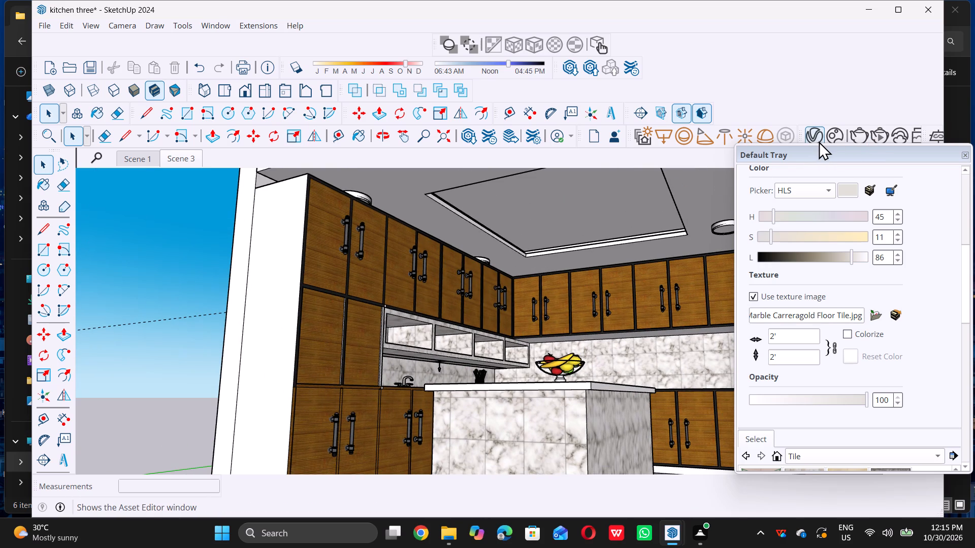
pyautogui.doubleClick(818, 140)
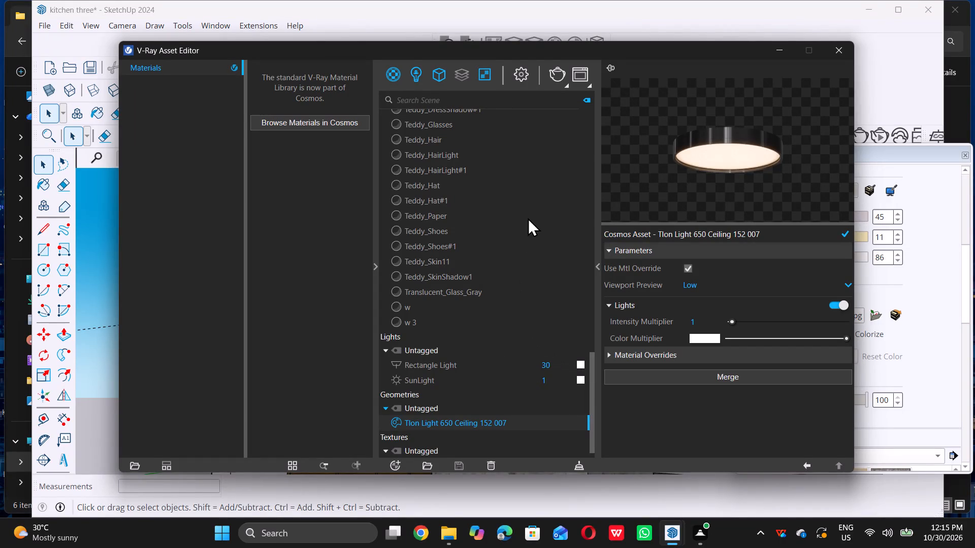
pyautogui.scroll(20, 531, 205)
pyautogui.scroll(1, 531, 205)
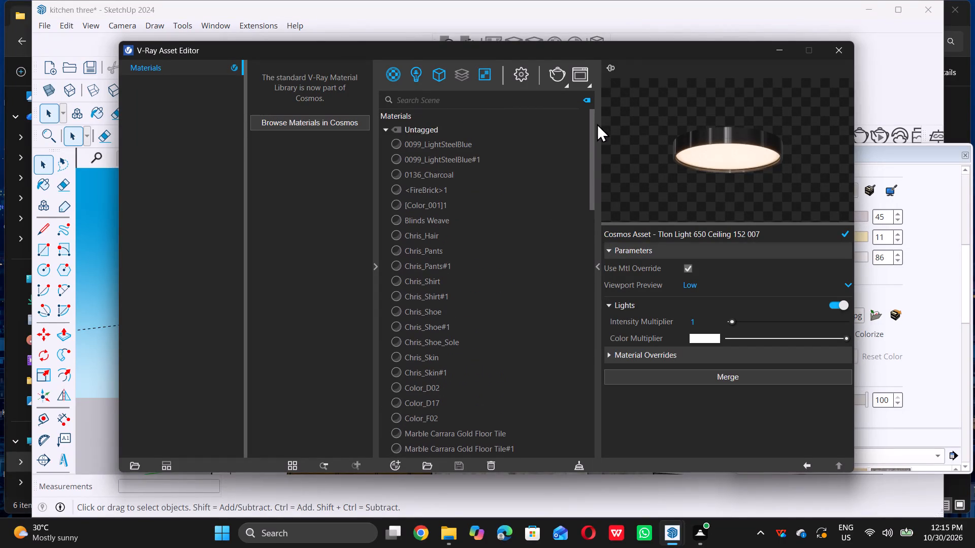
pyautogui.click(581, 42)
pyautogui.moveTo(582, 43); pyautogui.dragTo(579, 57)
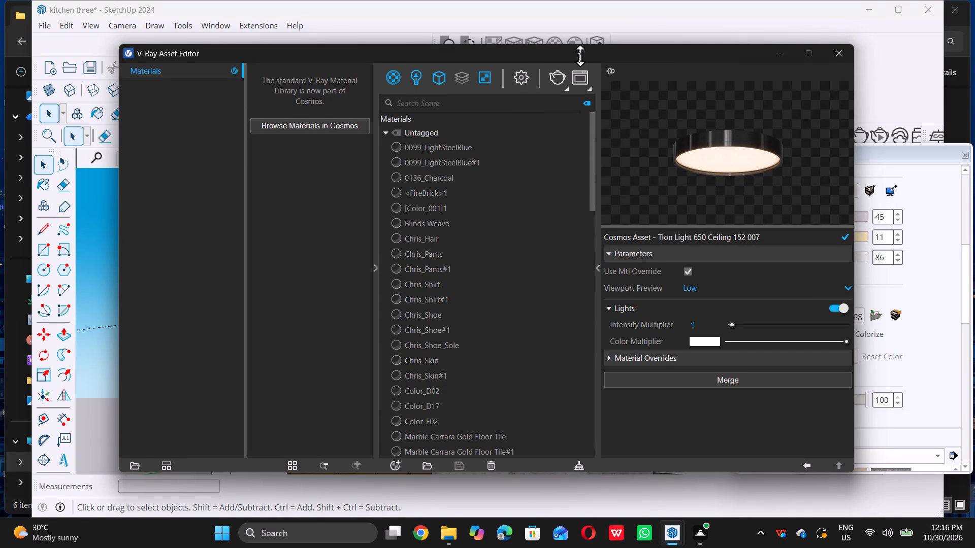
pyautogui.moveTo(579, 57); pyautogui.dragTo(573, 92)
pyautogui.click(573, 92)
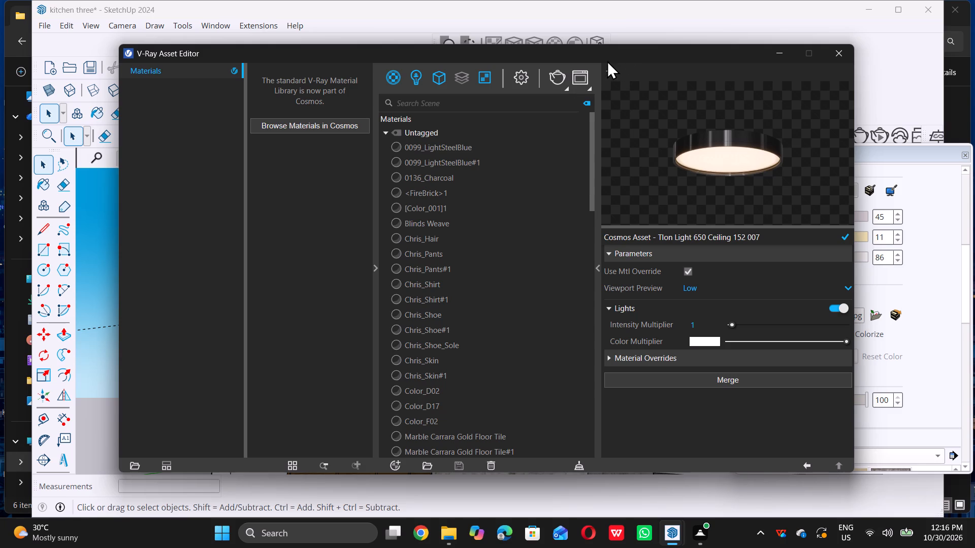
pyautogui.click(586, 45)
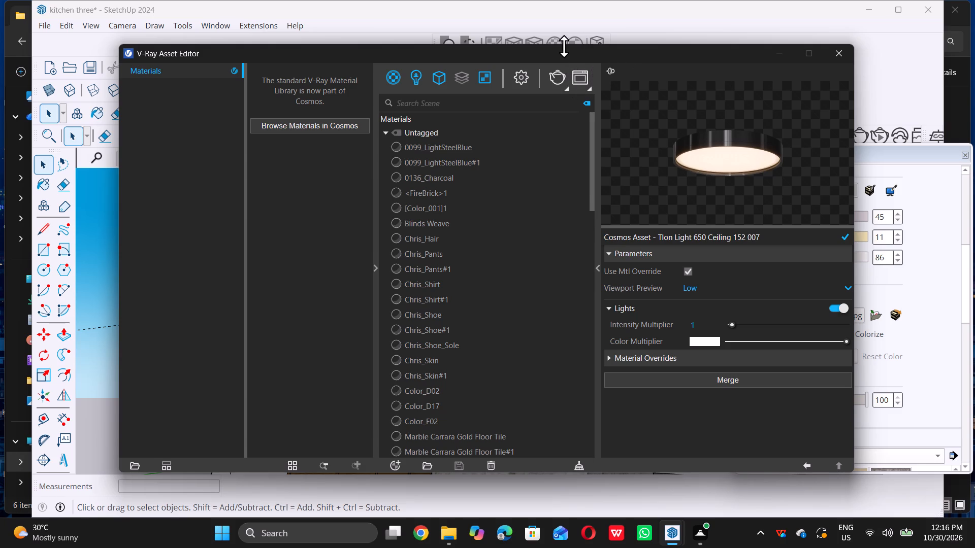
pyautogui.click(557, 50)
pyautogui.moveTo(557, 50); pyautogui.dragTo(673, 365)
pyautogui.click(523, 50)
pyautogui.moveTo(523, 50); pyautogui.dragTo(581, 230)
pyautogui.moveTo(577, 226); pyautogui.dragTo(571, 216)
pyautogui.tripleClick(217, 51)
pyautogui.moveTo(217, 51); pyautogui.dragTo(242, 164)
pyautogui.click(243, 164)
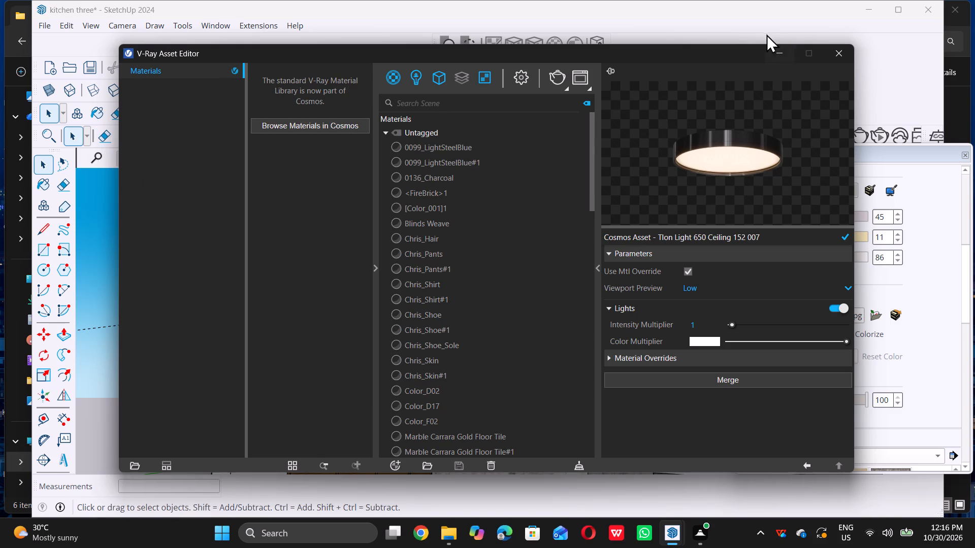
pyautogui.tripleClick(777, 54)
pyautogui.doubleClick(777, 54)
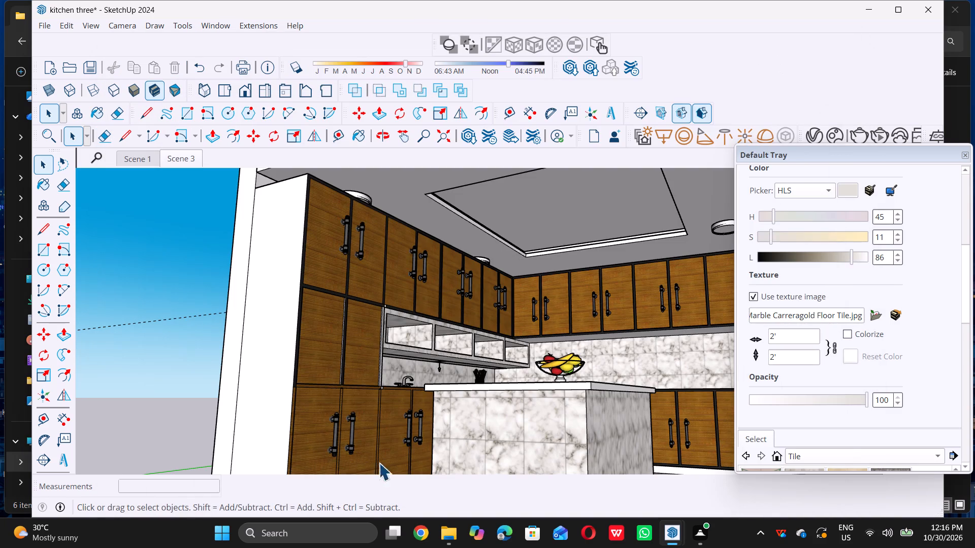
# Set the V-Ray rectangle light beneath the open marble shelves to a warm yellow, R 0.757, G 0.679, B 0.366.
pyautogui.click(439, 366)
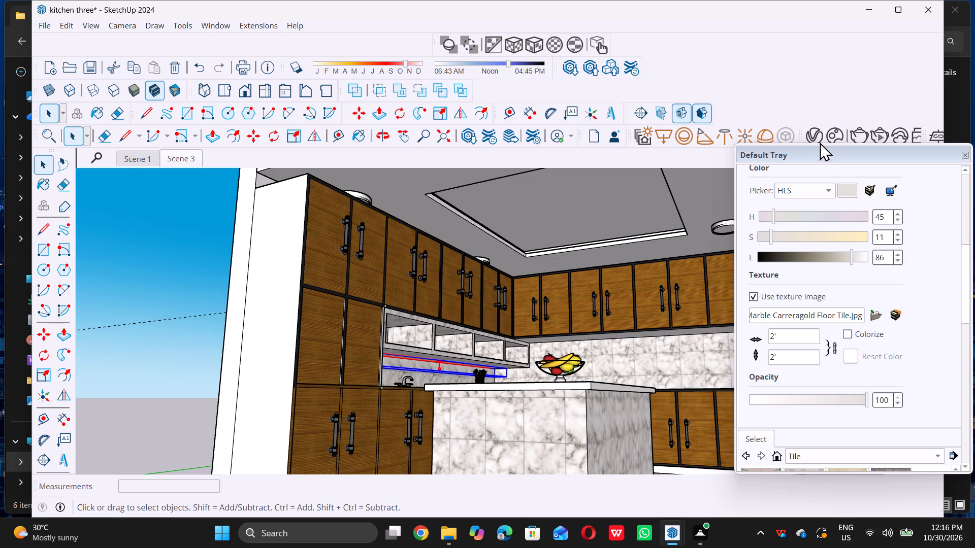
pyautogui.doubleClick(820, 141)
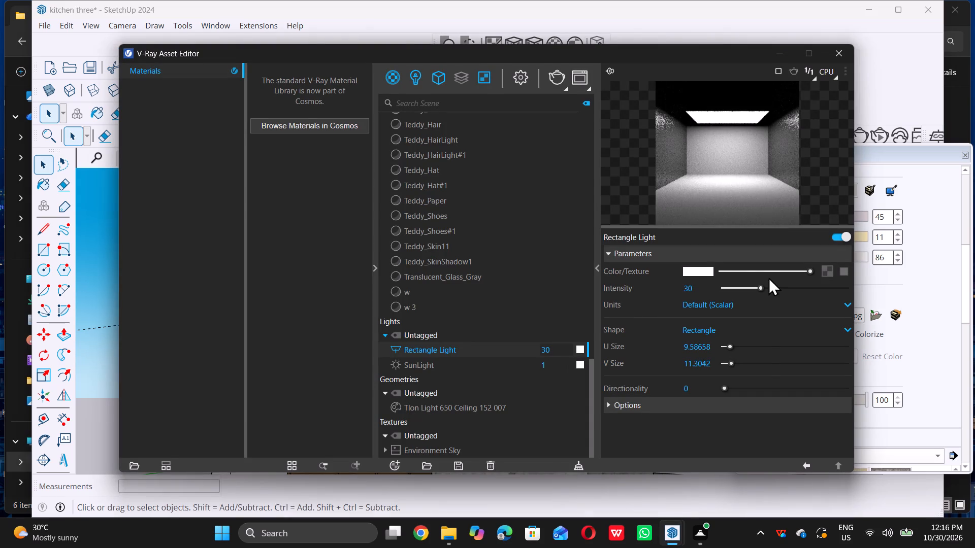
pyautogui.doubleClick(703, 265)
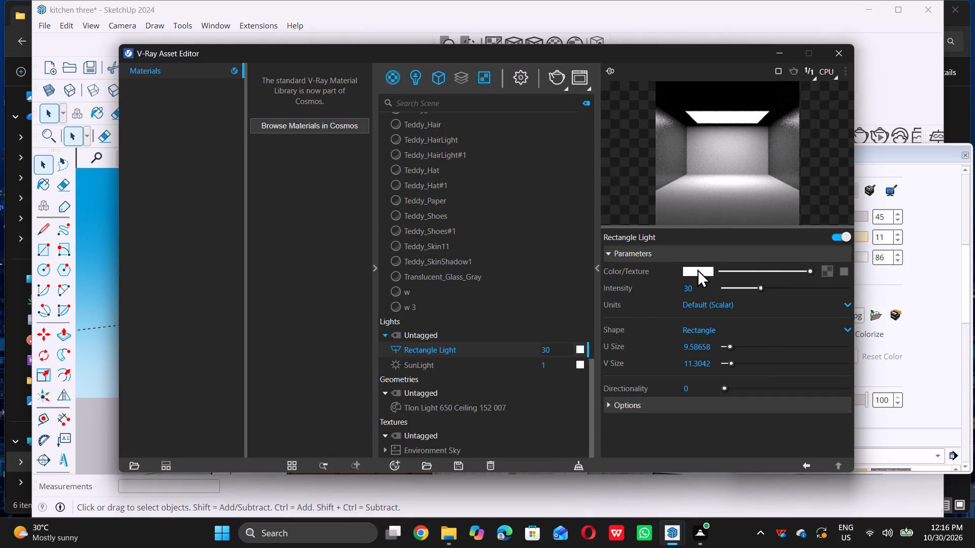
pyautogui.tripleClick(697, 269)
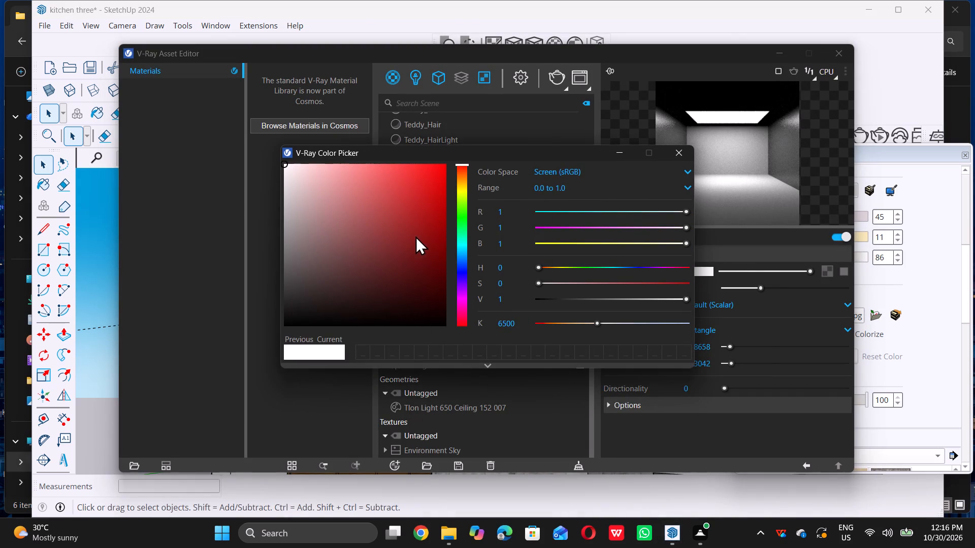
pyautogui.scroll(-3, 471, 247)
pyautogui.scroll(1, 459, 221)
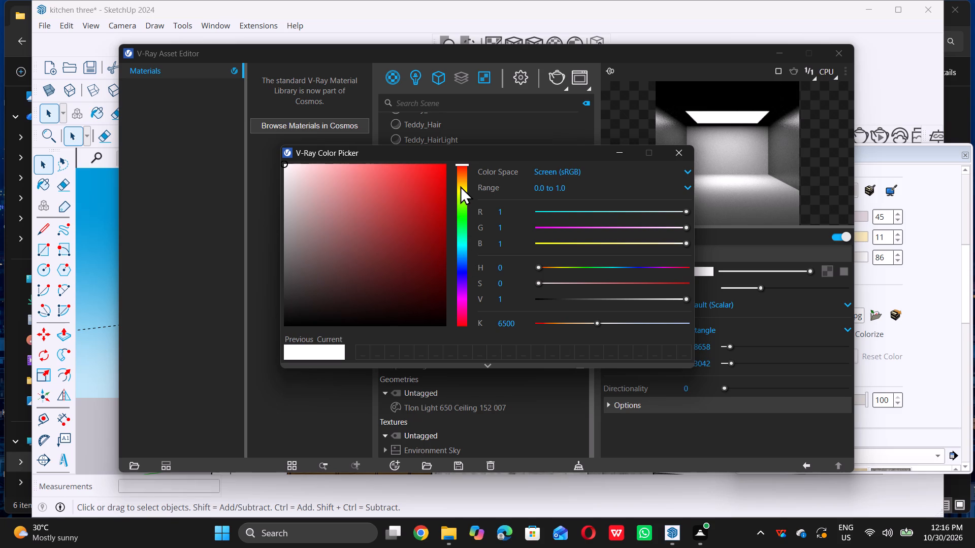
pyautogui.click(460, 186)
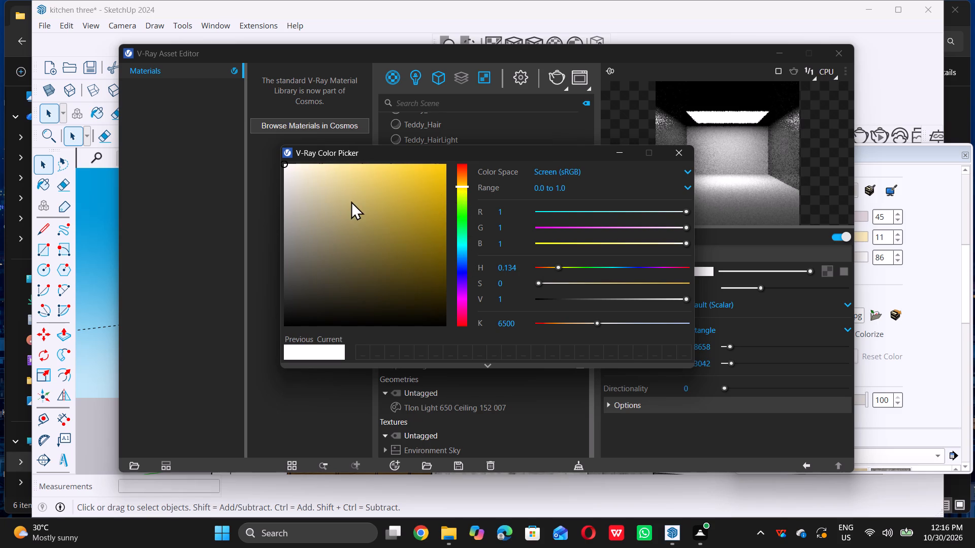
pyautogui.doubleClick(368, 203)
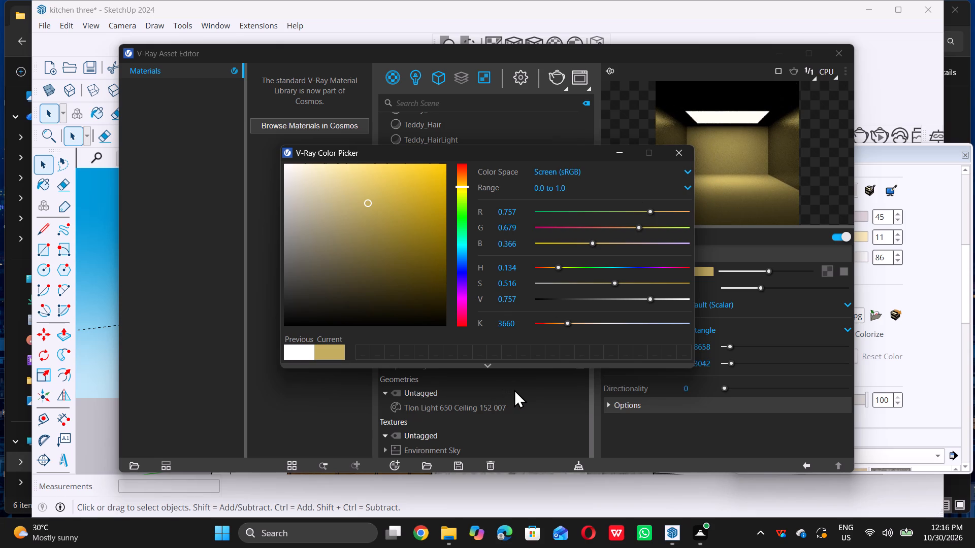
pyautogui.click(781, 53)
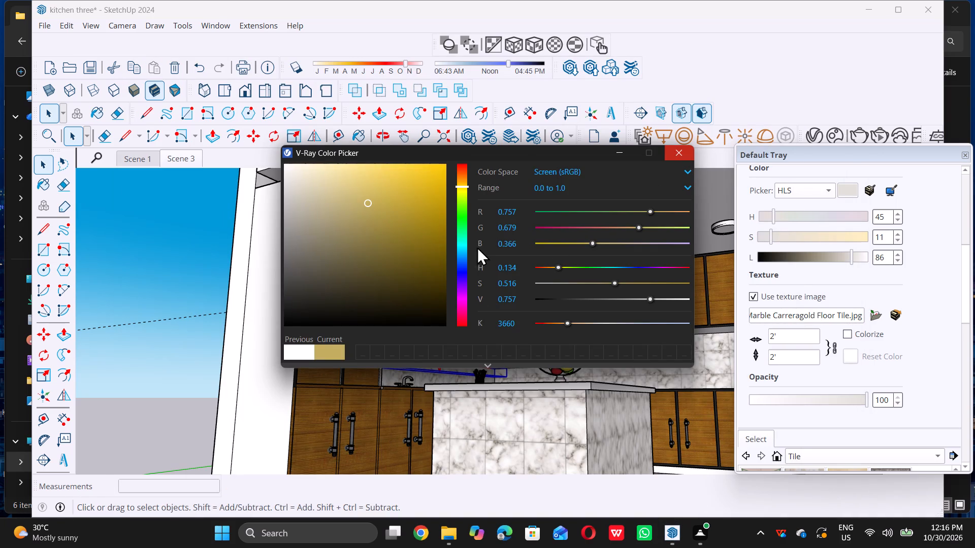
# Examine the round lights on the kitchen ceiling, stepping into the ceiling group and its individual light components.
pyautogui.click(623, 151)
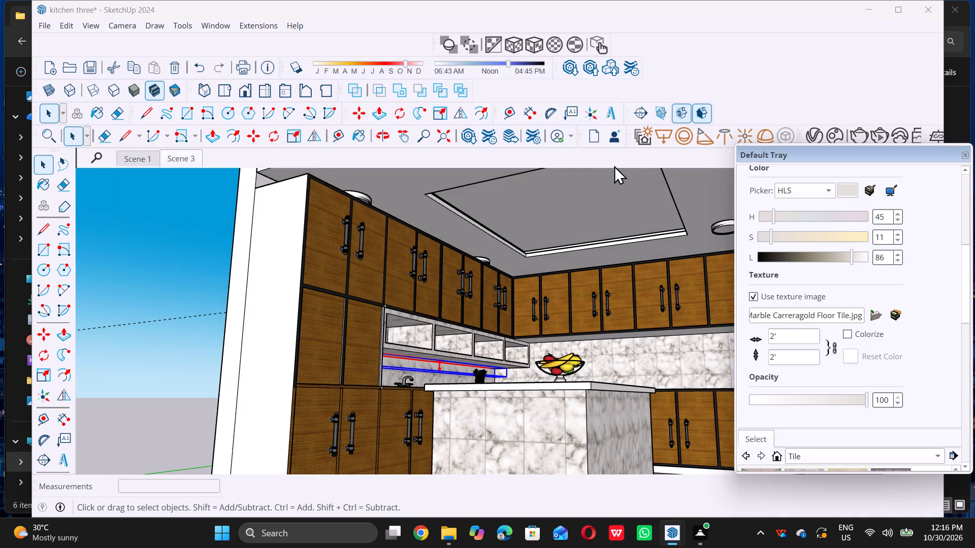
pyautogui.scroll(-6, 395, 314)
pyautogui.moveTo(369, 309); pyautogui.dragTo(410, 319, button='middle')
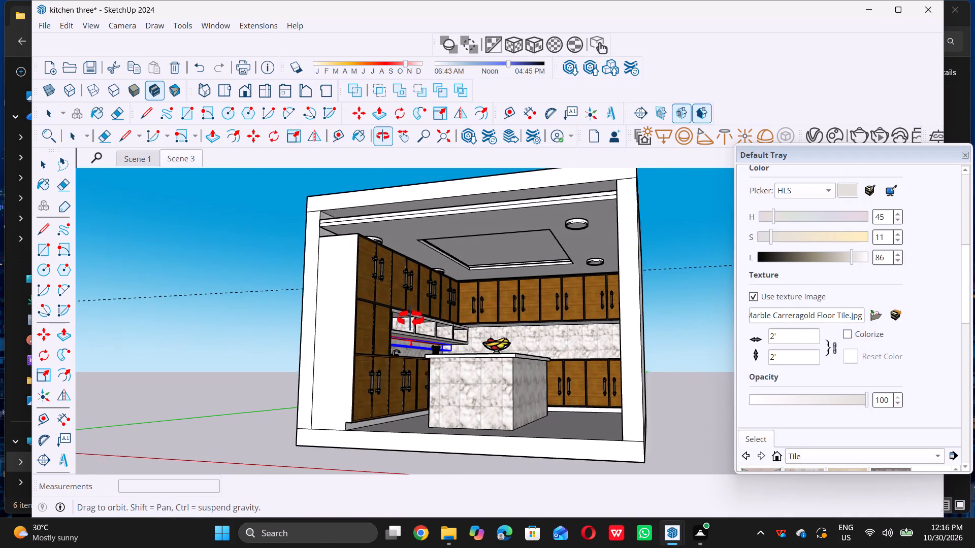
pyautogui.moveTo(410, 319); pyautogui.dragTo(412, 317, button='middle')
pyautogui.scroll(6, 582, 217)
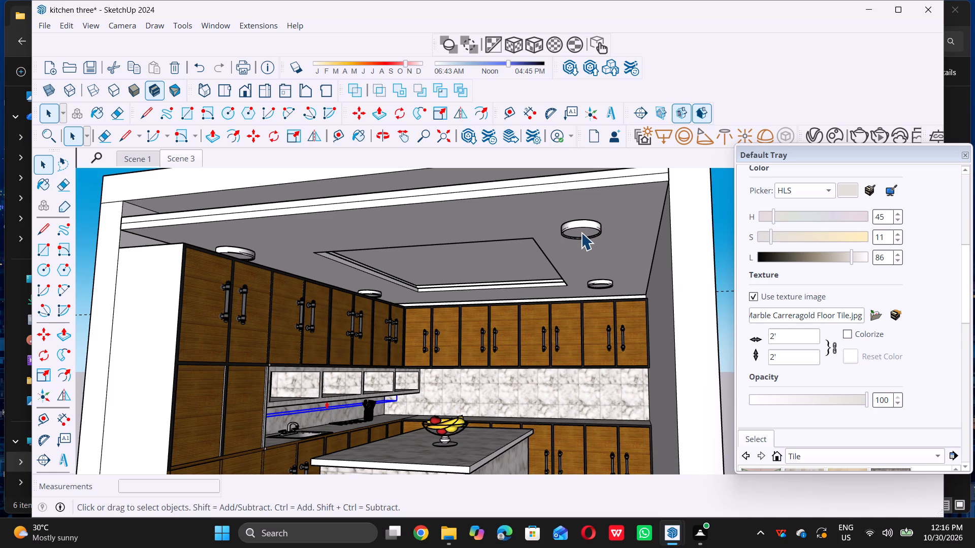
pyautogui.click(581, 232)
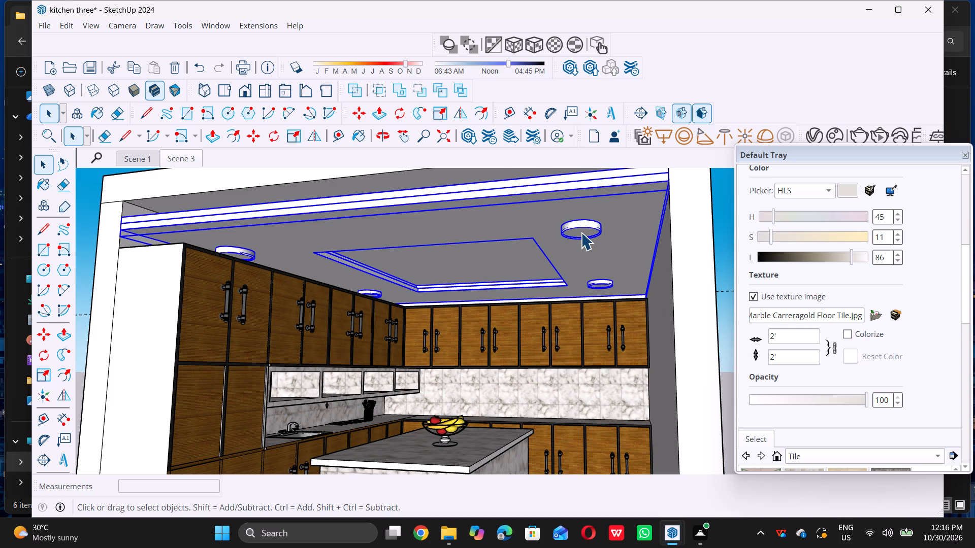
pyautogui.scroll(-5, 574, 234)
pyautogui.moveTo(576, 262); pyautogui.dragTo(589, 255, button='middle')
pyautogui.scroll(4, 590, 252)
pyautogui.tripleClick(585, 229)
pyautogui.click(585, 229)
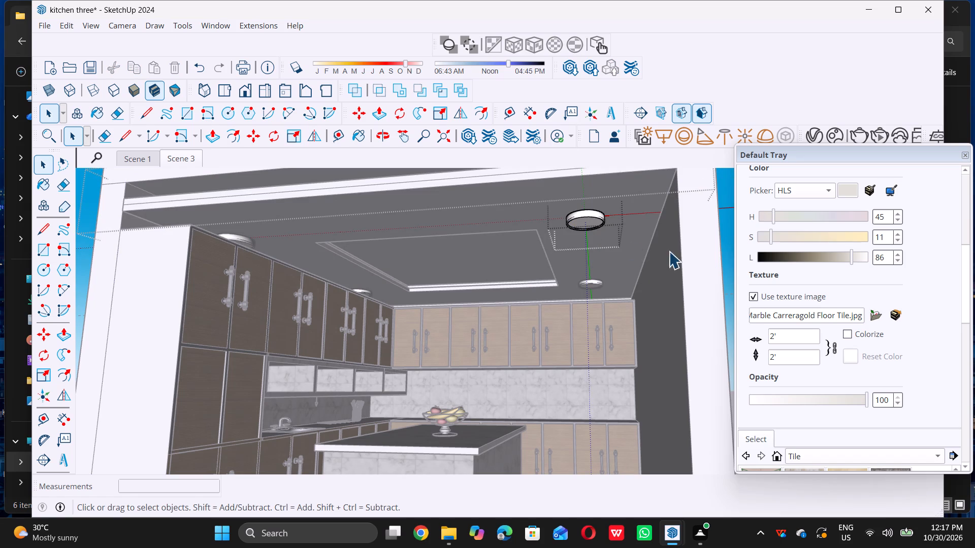
pyautogui.doubleClick(729, 255)
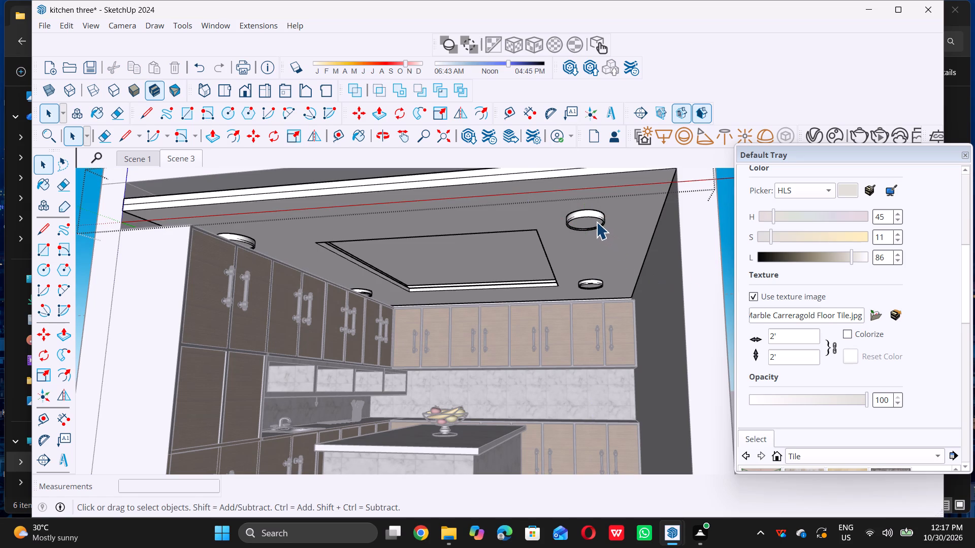
pyautogui.click(595, 221)
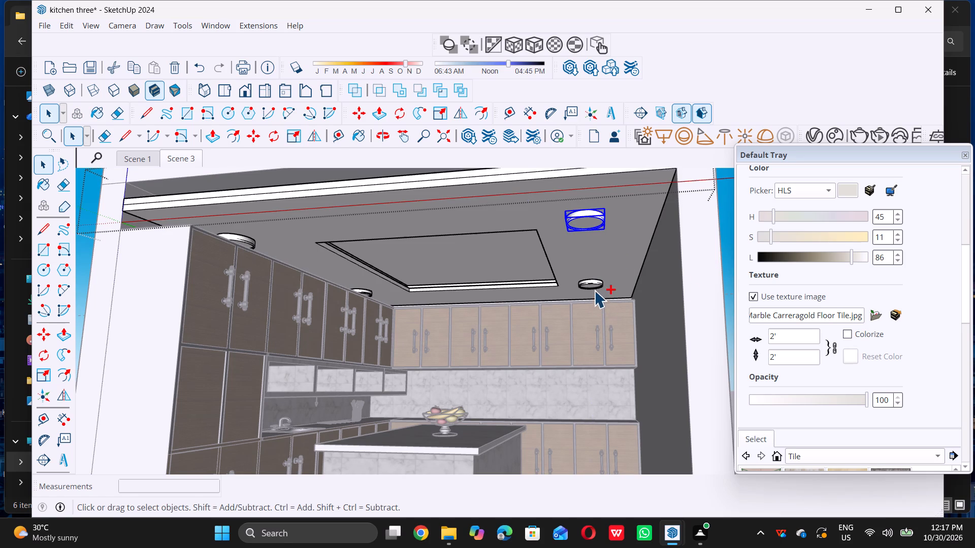
pyautogui.keyDown('ctrl'); pyautogui.scroll(3, 594, 289); pyautogui.keyUp('ctrl')
pyautogui.keyDown('ctrl'); pyautogui.doubleClick(594, 285); pyautogui.keyUp('ctrl')
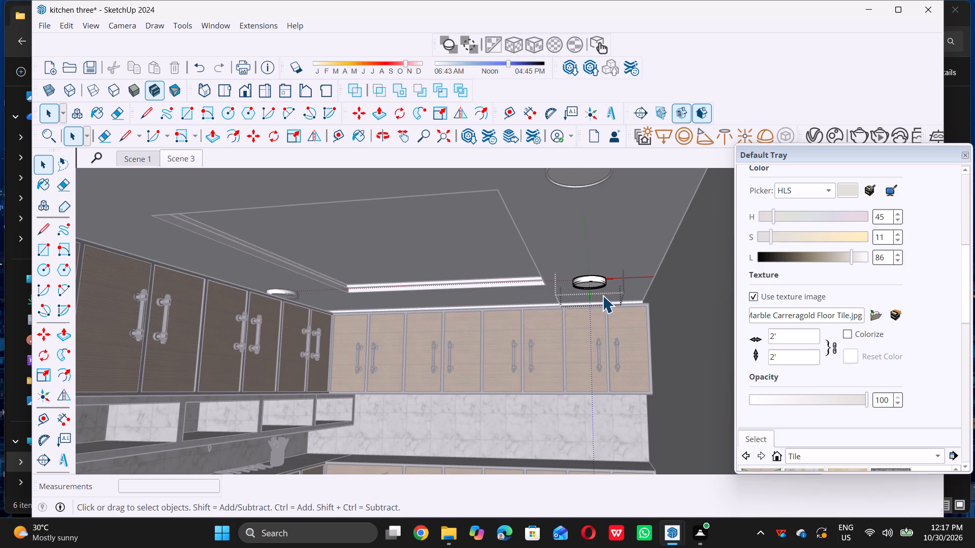
pyautogui.scroll(-6, 569, 365)
pyautogui.doubleClick(691, 346)
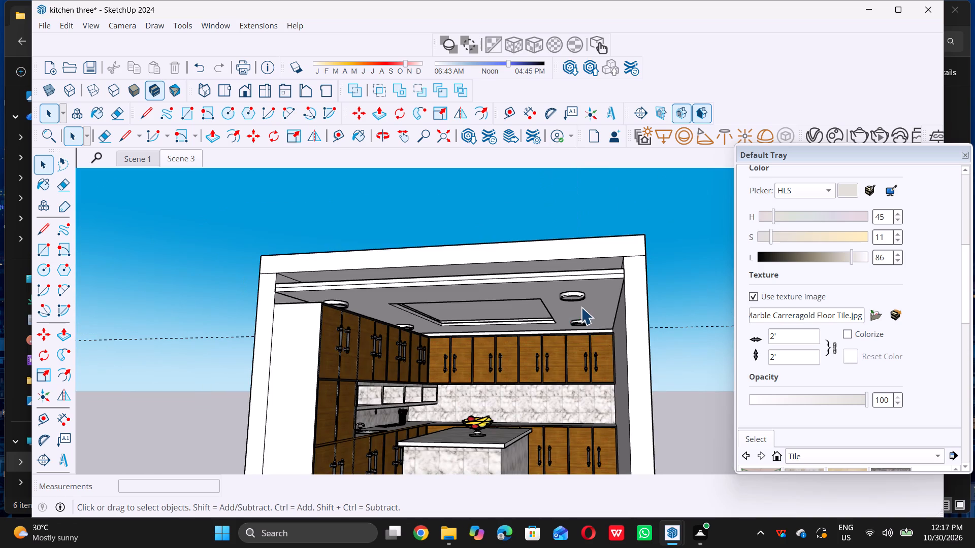
# Open the colour multiplier of the round ceiling light Tlon Light 650 Ceiling 152 007 in the V-Ray Asset Editor.
pyautogui.scroll(4, 580, 305)
pyautogui.doubleClick(575, 297)
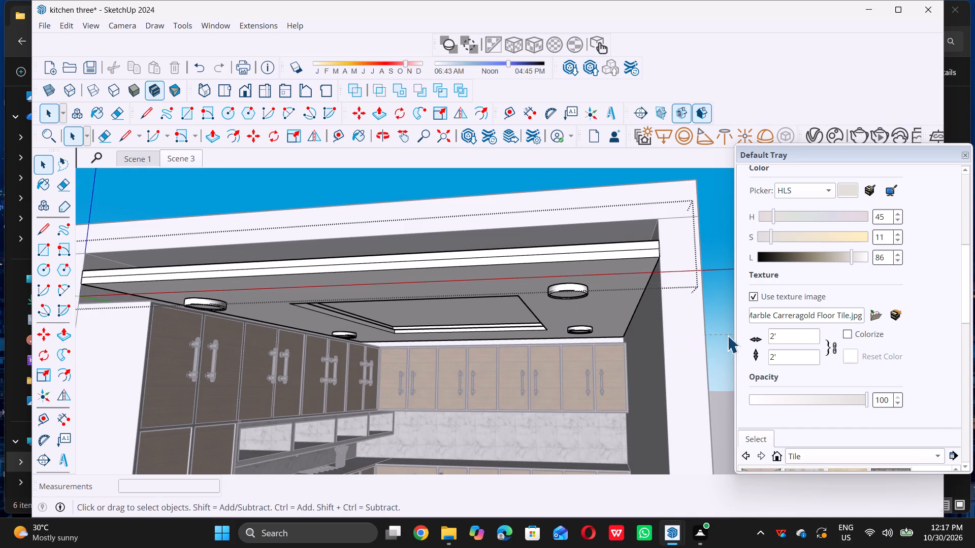
pyautogui.doubleClick(727, 335)
pyautogui.click(570, 293)
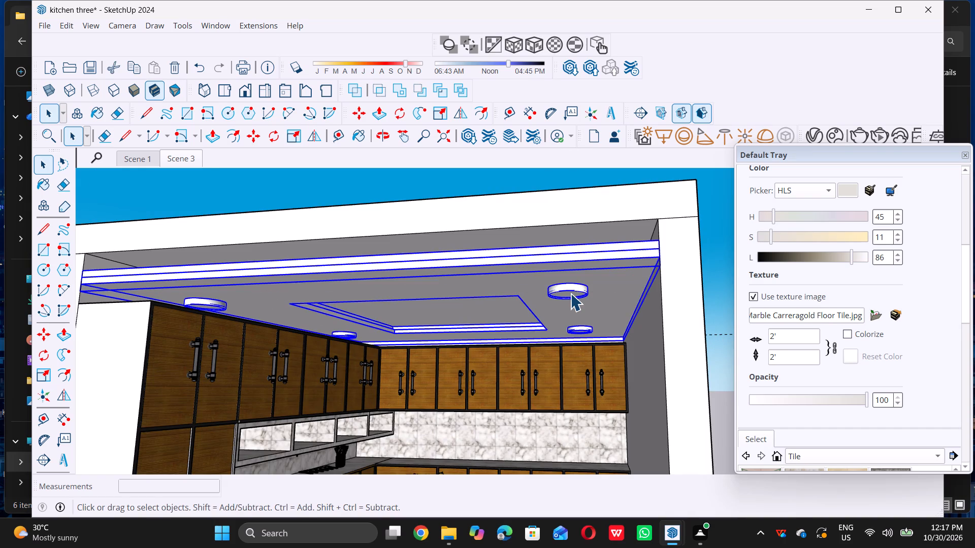
pyautogui.tripleClick(570, 293)
pyautogui.click(570, 293)
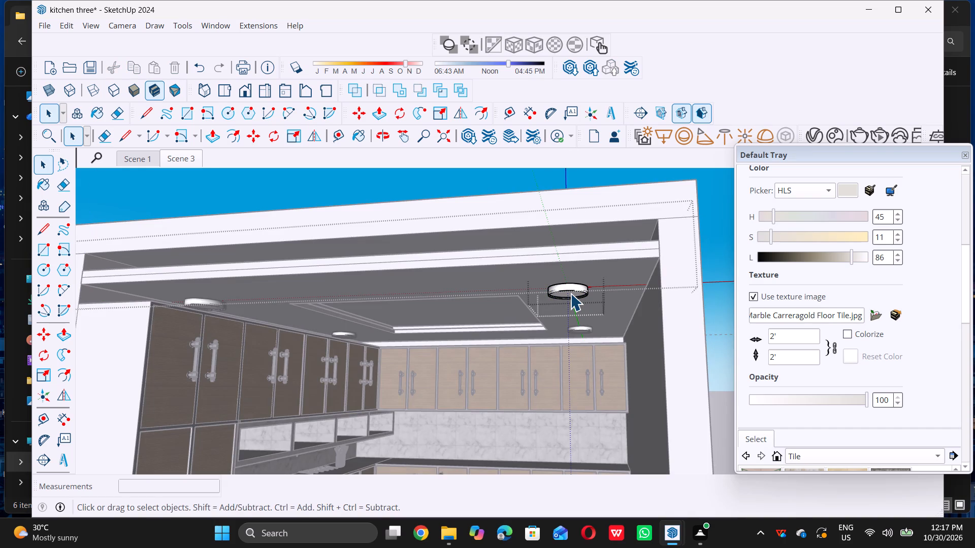
pyautogui.tripleClick(815, 143)
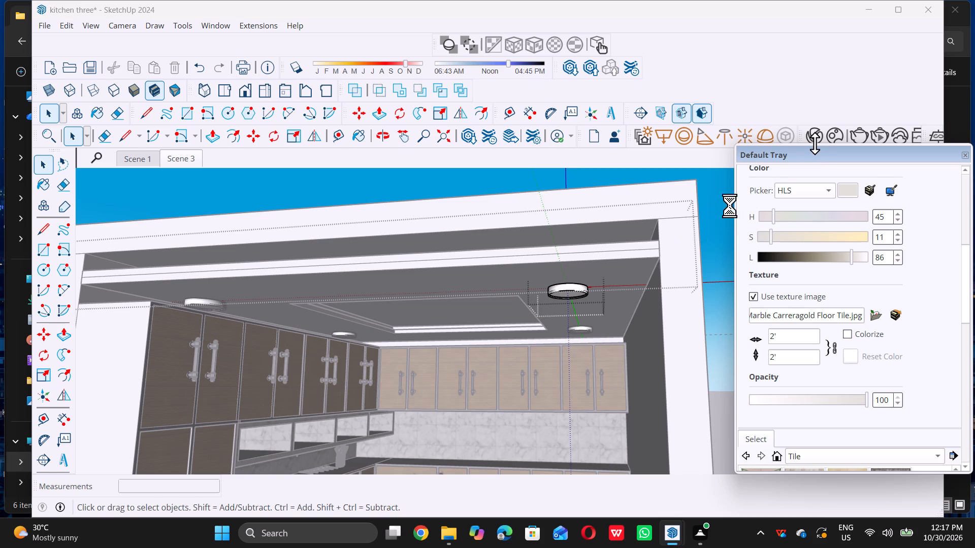
pyautogui.scroll(2, 820, 139)
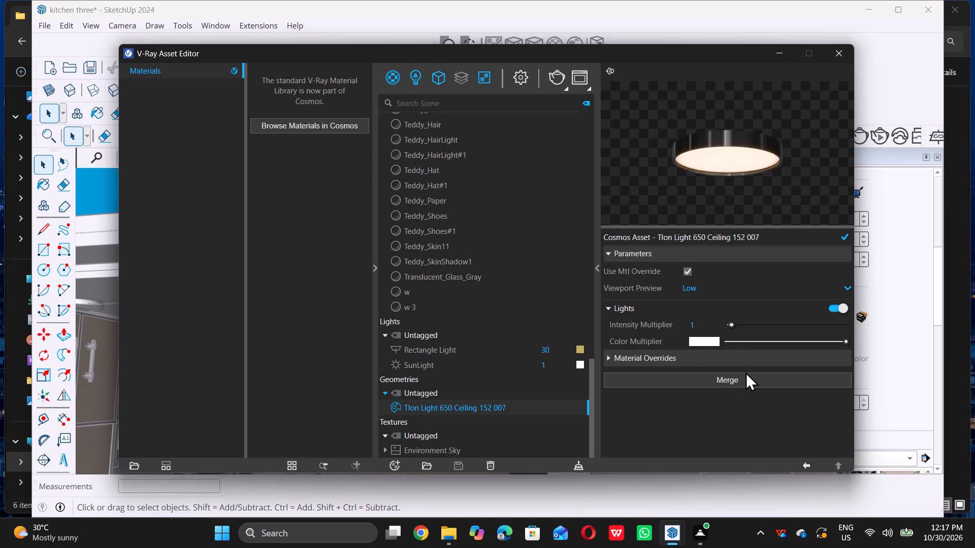
pyautogui.doubleClick(709, 343)
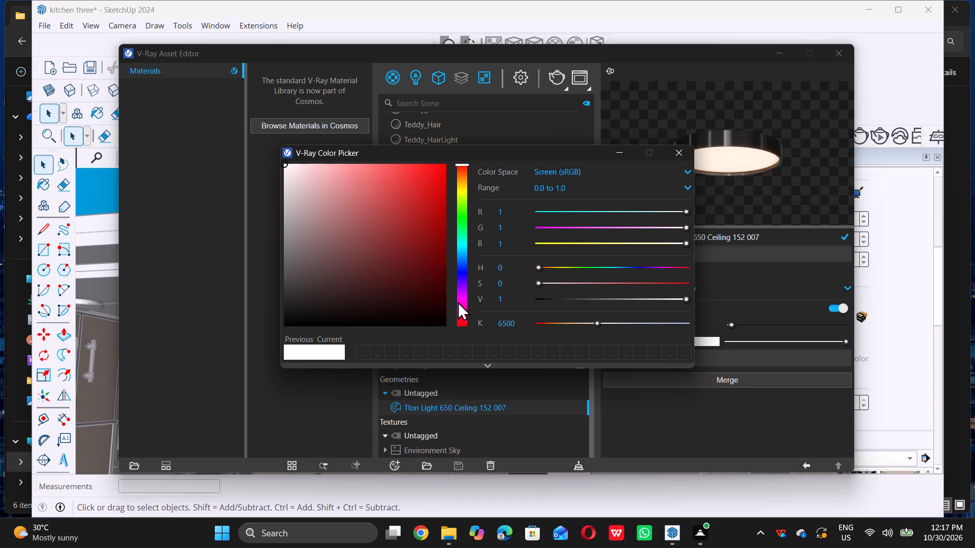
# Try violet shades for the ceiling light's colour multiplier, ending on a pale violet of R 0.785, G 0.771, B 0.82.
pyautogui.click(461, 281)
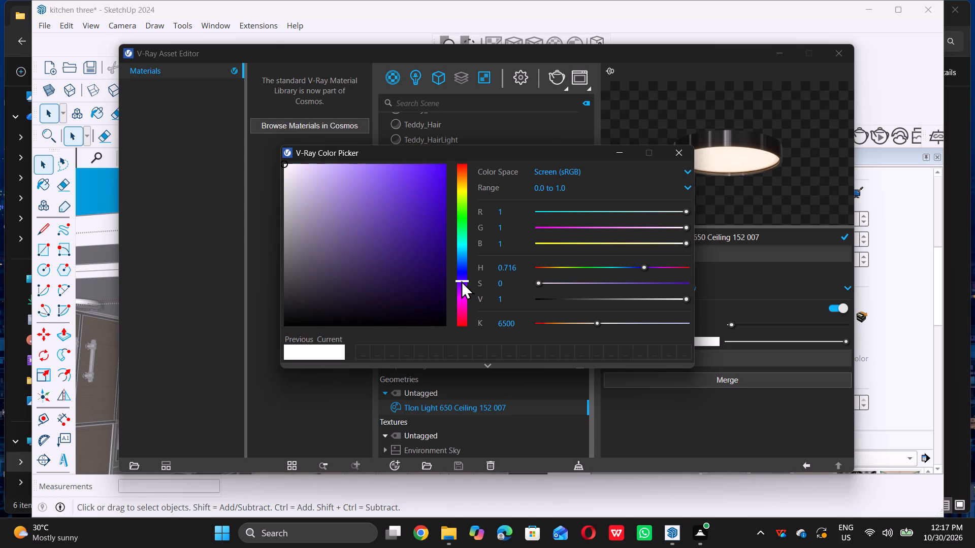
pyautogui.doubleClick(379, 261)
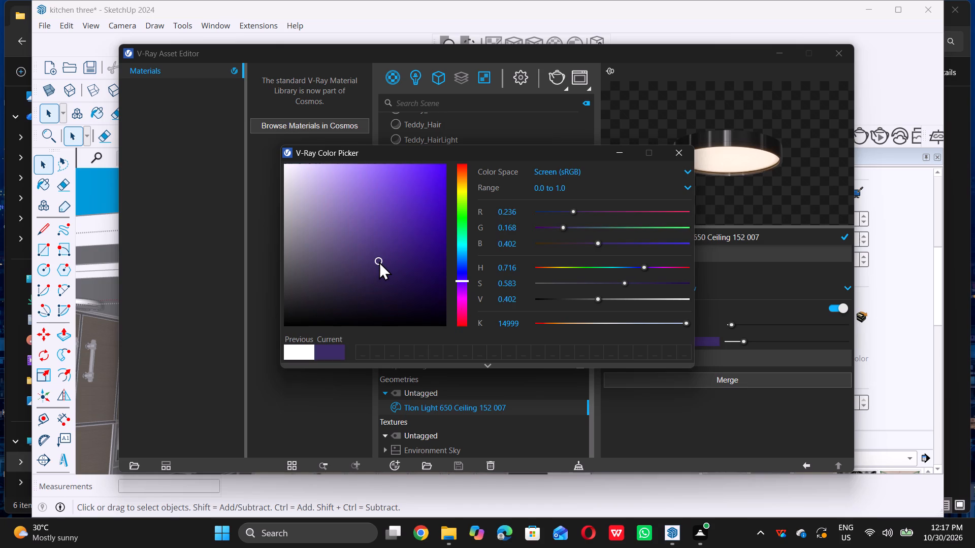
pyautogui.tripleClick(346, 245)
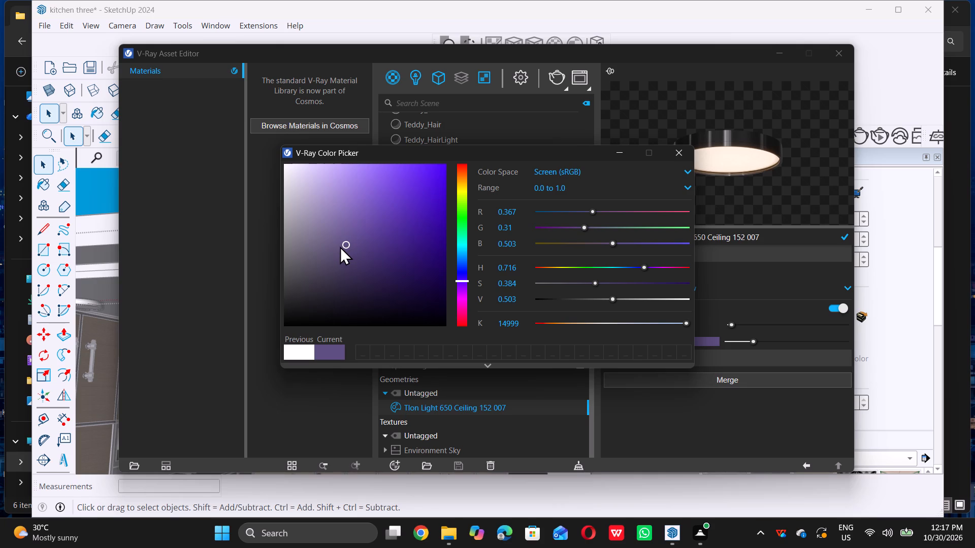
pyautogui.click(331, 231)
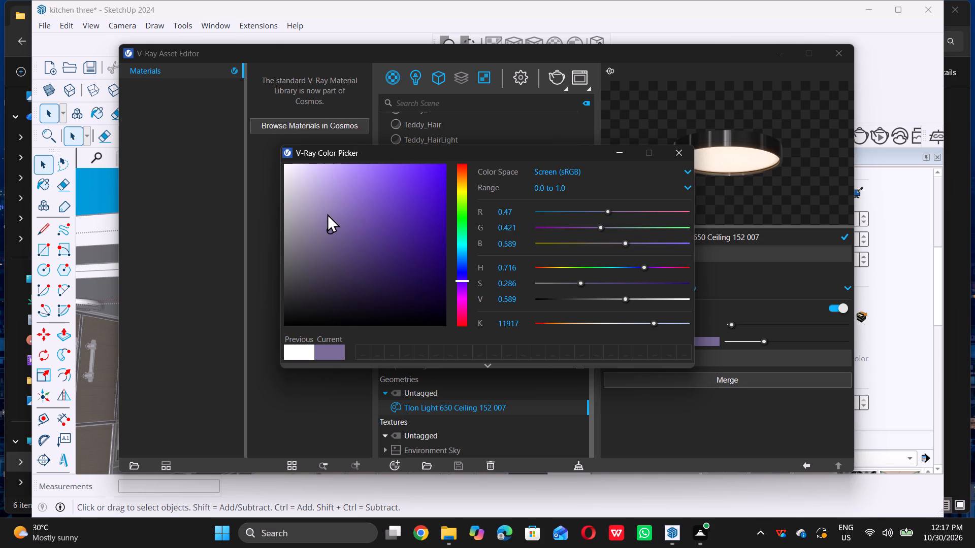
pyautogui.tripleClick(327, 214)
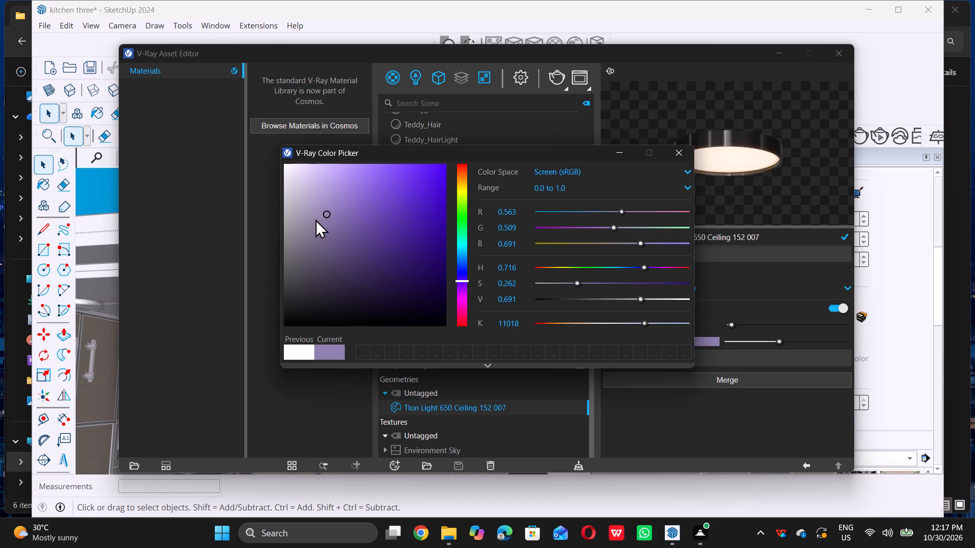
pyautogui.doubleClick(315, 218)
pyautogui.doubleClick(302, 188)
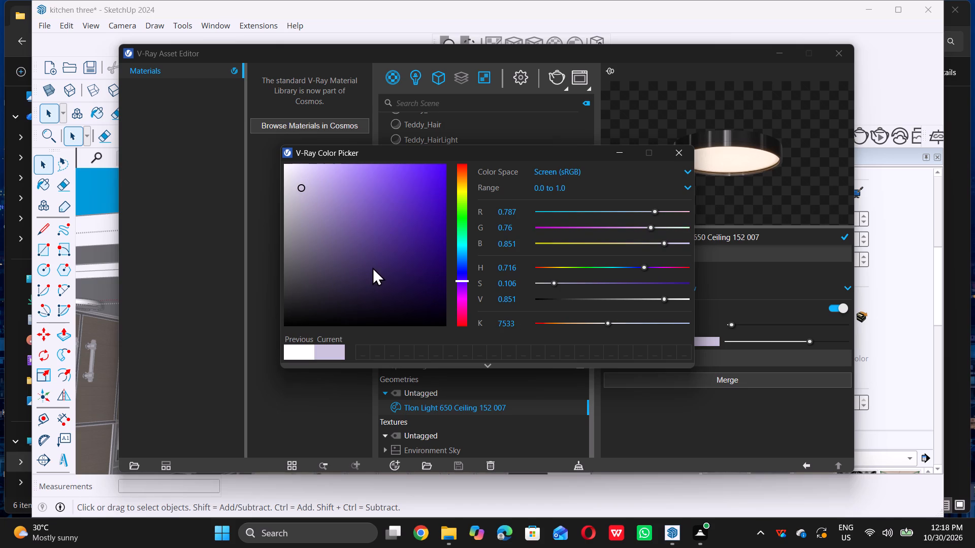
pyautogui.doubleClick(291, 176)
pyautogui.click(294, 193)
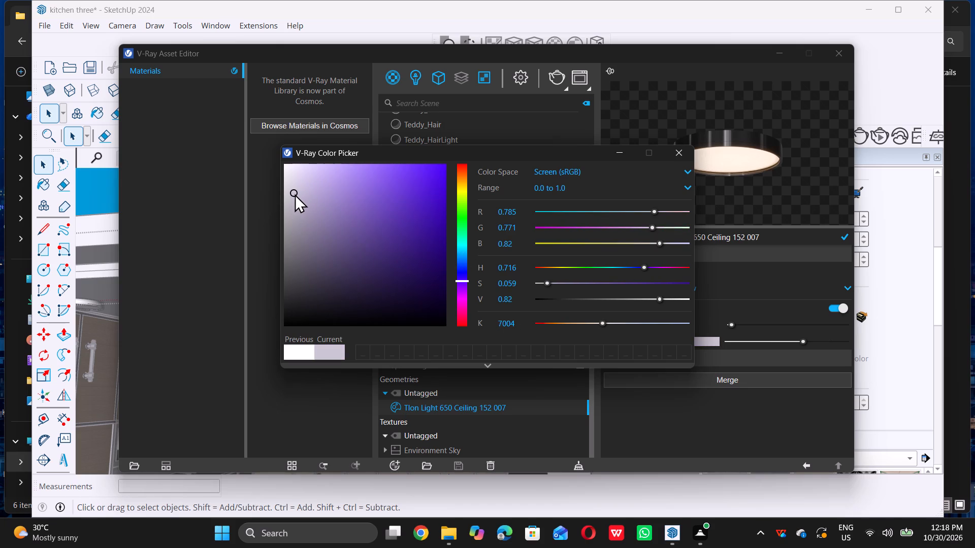
# Set the ceiling light's colour multiplier to a pale cyan-white, R 0.848, G 0.905, B 0.909, and exit the ceiling group.
pyautogui.doubleClick(466, 248)
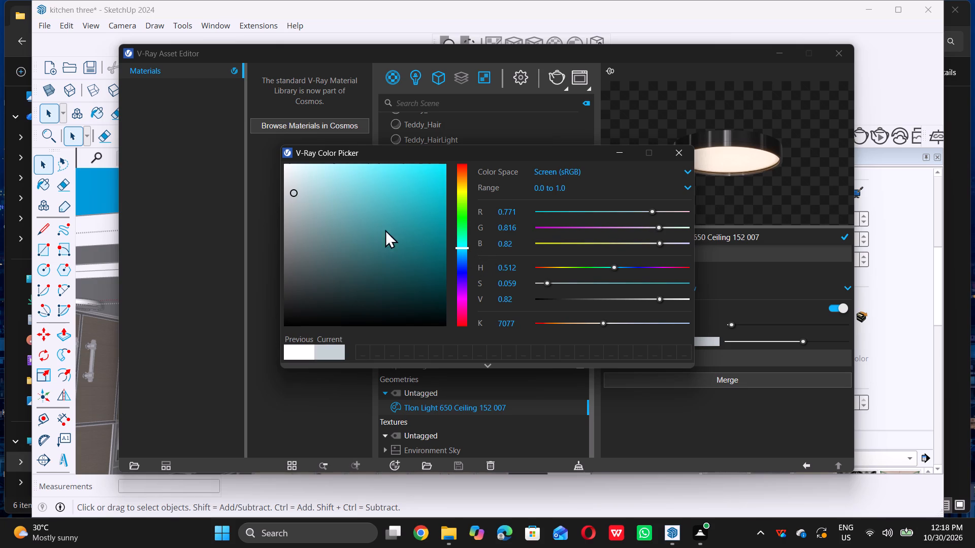
pyautogui.click(318, 174)
pyautogui.doubleClick(306, 177)
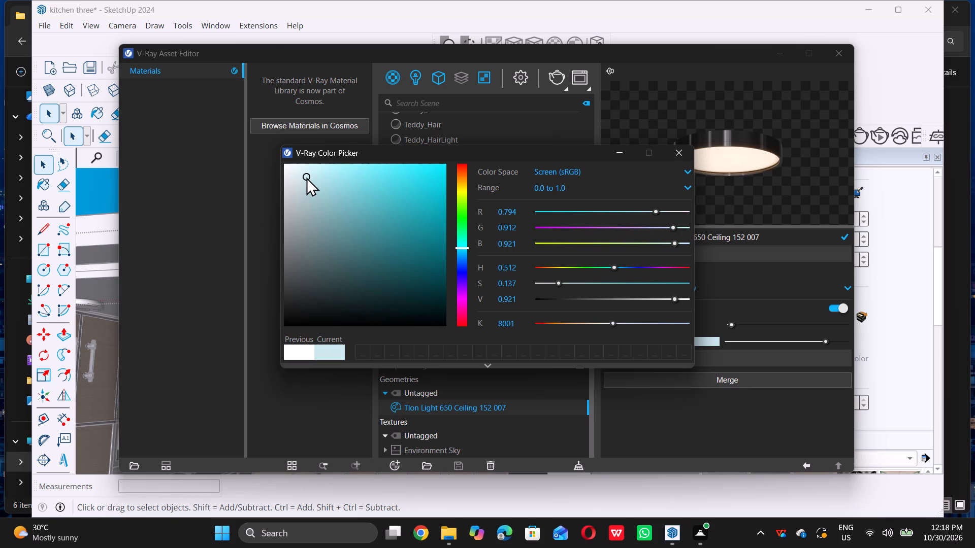
pyautogui.click(295, 179)
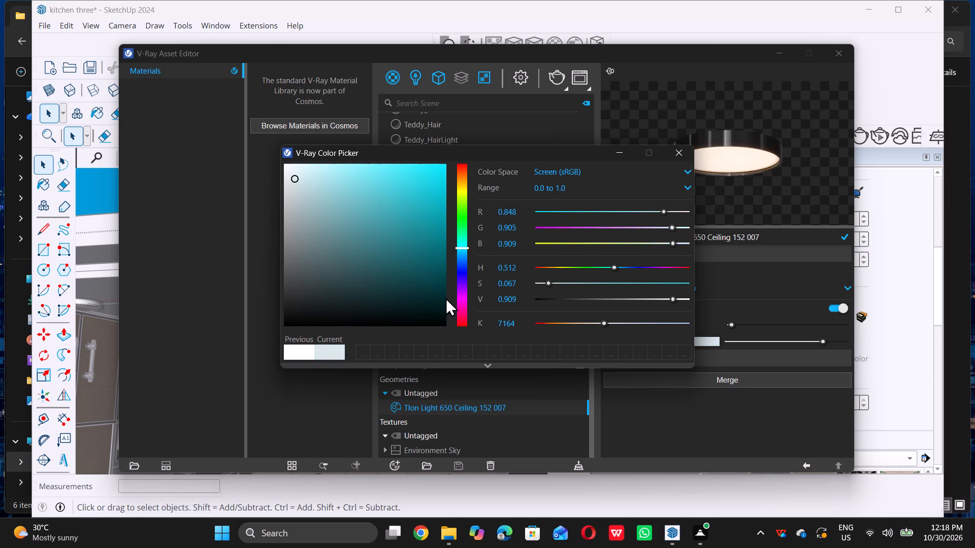
pyautogui.scroll(-3, 460, 303)
pyautogui.tripleClick(677, 156)
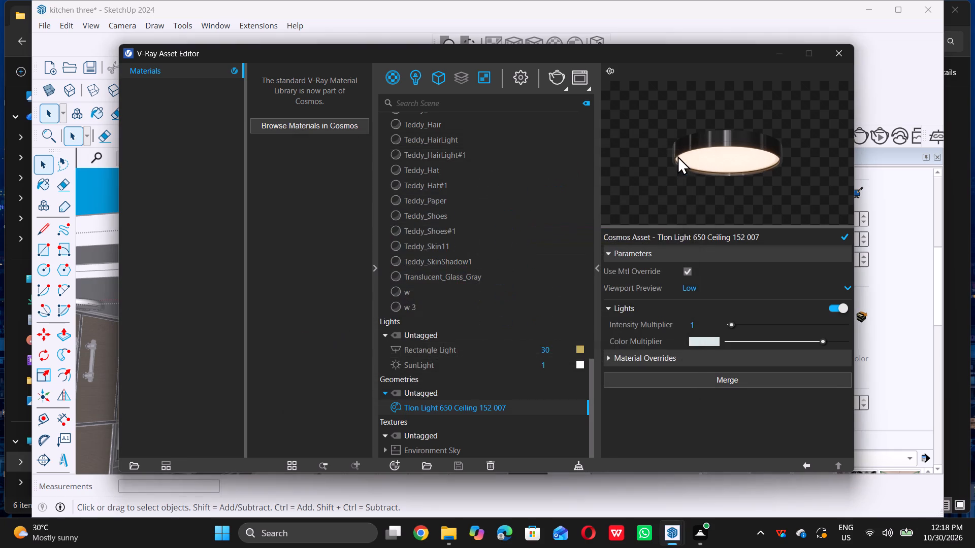
pyautogui.click(775, 52)
pyautogui.scroll(-5, 307, 344)
pyautogui.scroll(-4, 445, 319)
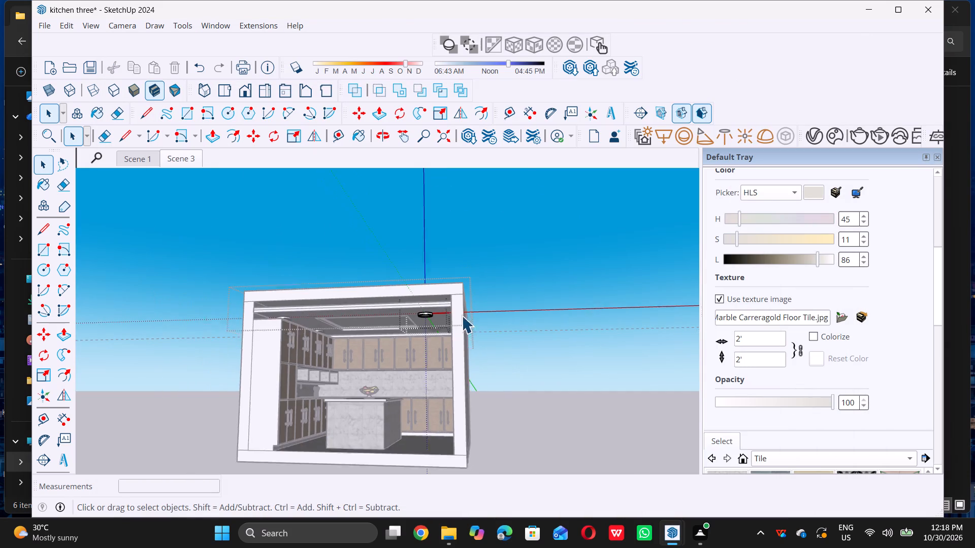
pyautogui.click(550, 349)
pyautogui.tripleClick(550, 349)
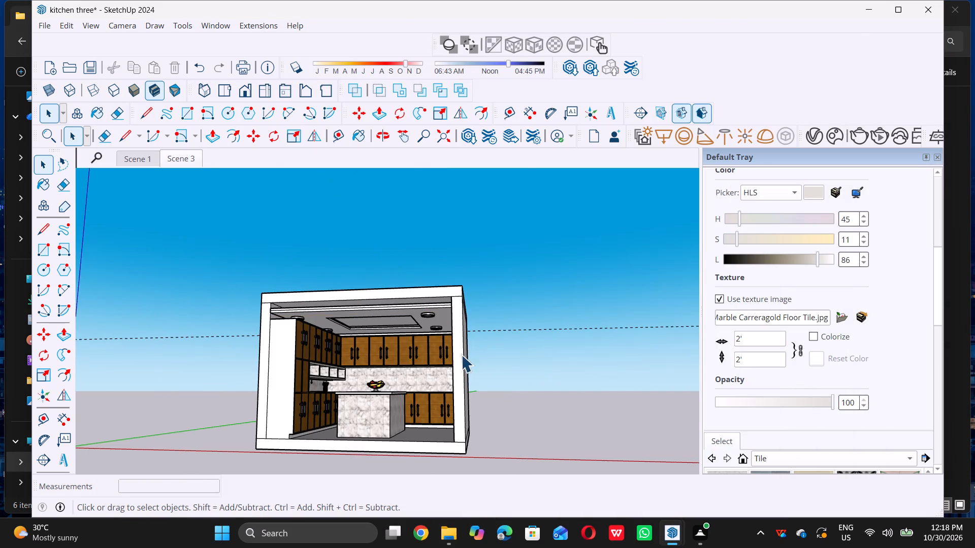
# Examine the ceiling recess, round lights and cabinets from above and below through the kitchen's open front.
pyautogui.moveTo(419, 299); pyautogui.dragTo(419, 352, button='middle')
pyautogui.scroll(9, 423, 337)
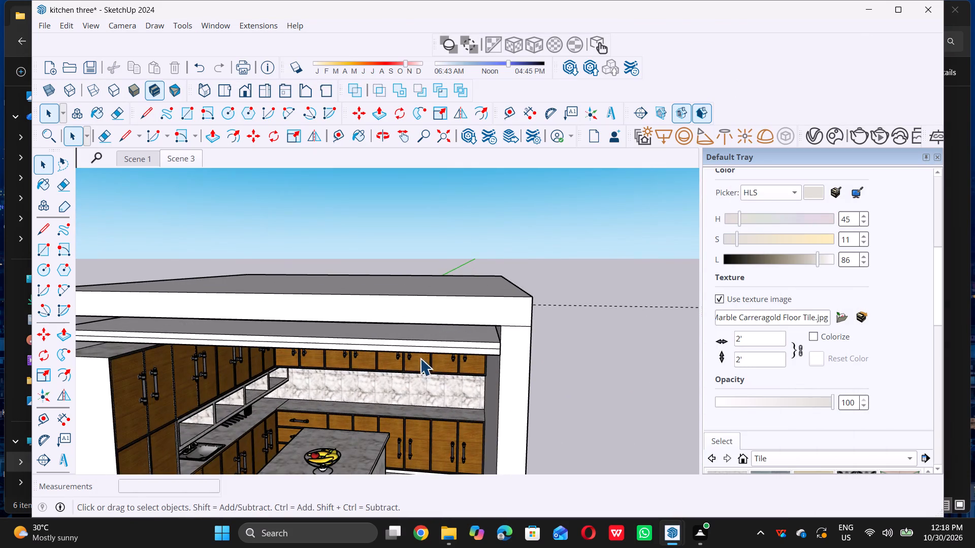
pyautogui.moveTo(418, 351); pyautogui.dragTo(419, 291, button='middle')
pyautogui.scroll(7, 419, 291)
pyautogui.scroll(-2, 410, 301)
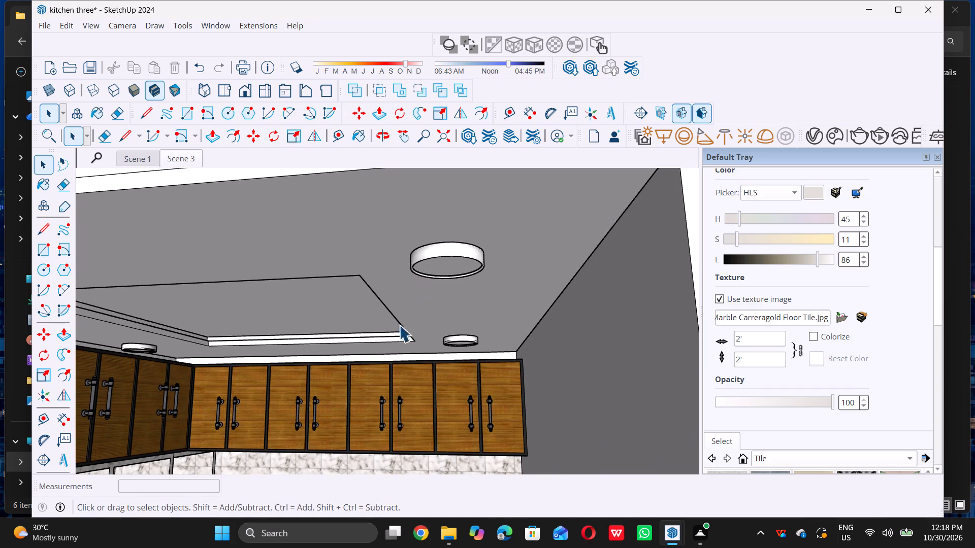
pyautogui.scroll(-4, 399, 325)
pyautogui.scroll(-5, 366, 397)
pyautogui.moveTo(387, 336); pyautogui.dragTo(390, 354, button='middle')
pyautogui.scroll(-4, 385, 356)
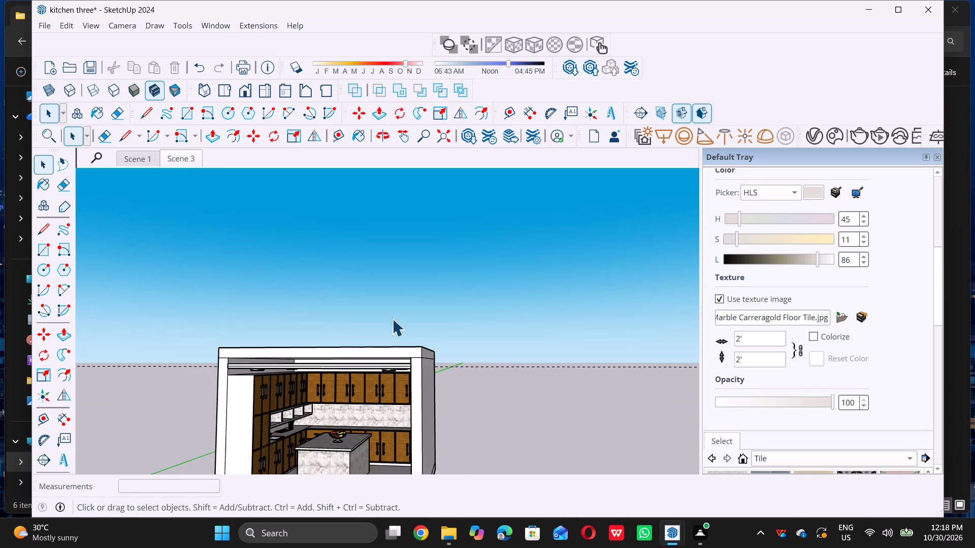
pyautogui.moveTo(391, 321); pyautogui.dragTo(384, 343, button='middle')
# Open the V-Ray Asset Editor.
pyautogui.doubleClick(821, 142)
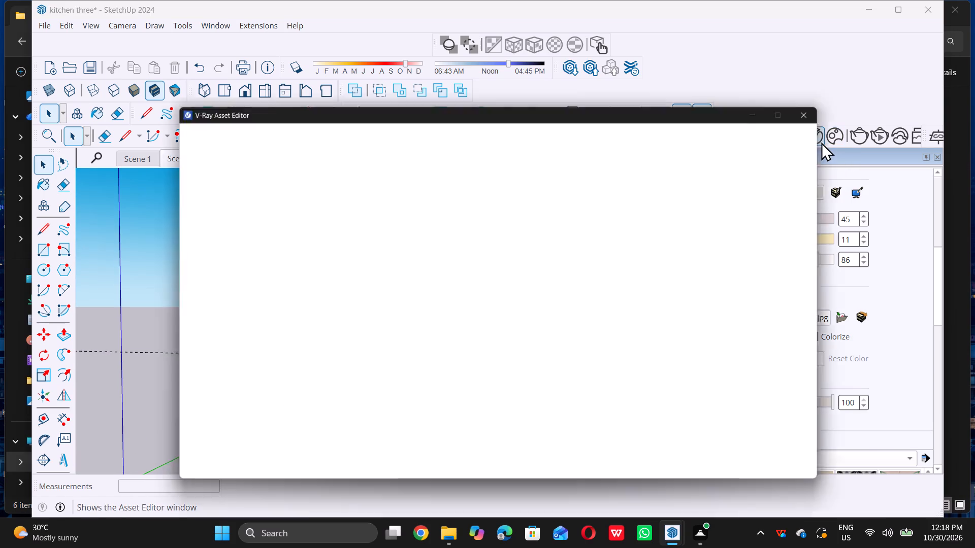
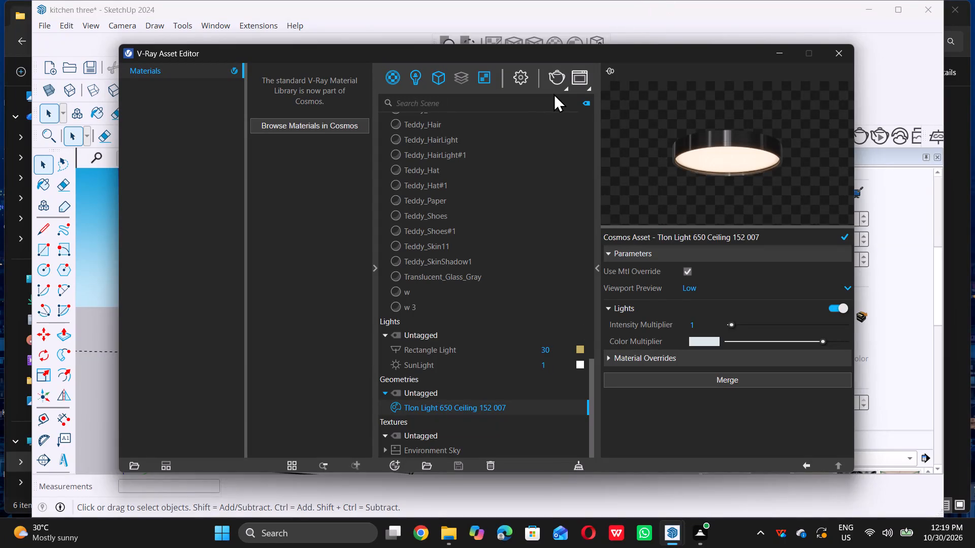
# Raise the V-Ray render quality preset to High+ in the render settings.
pyautogui.doubleClick(521, 77)
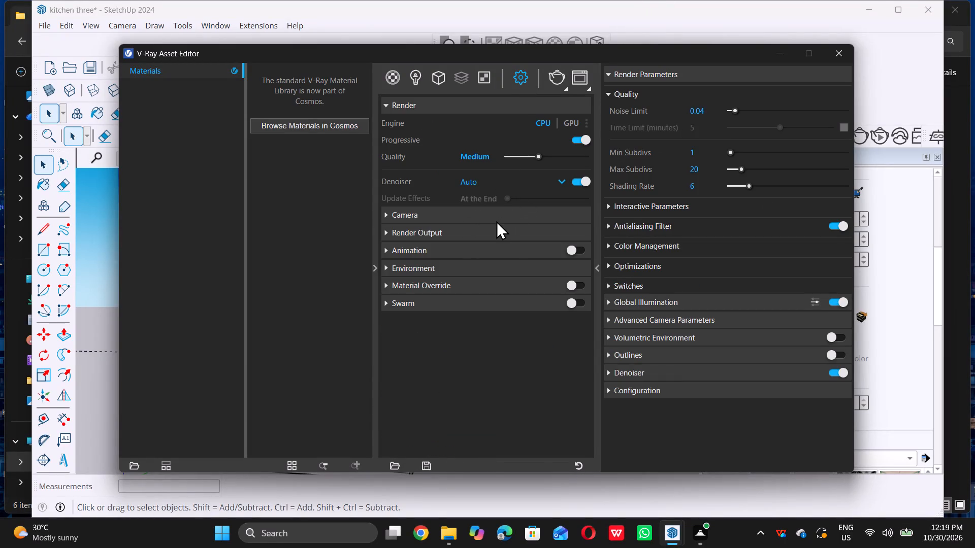
pyautogui.doubleClick(537, 155)
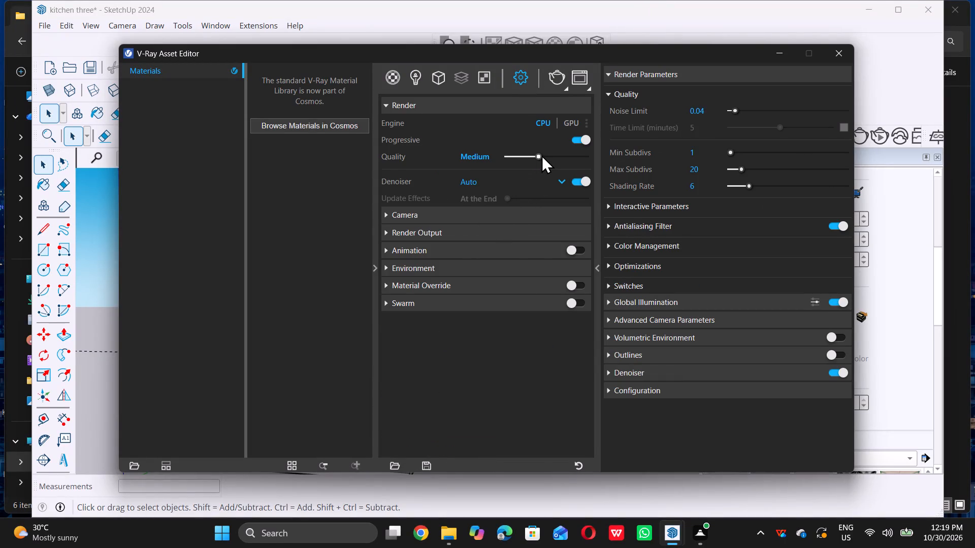
pyautogui.tripleClick(541, 155)
pyautogui.click(542, 155)
pyautogui.moveTo(545, 155); pyautogui.dragTo(551, 157)
pyautogui.doubleClick(551, 157)
pyautogui.moveTo(553, 157); pyautogui.dragTo(560, 157)
pyautogui.click(554, 154)
pyautogui.moveTo(563, 156); pyautogui.dragTo(578, 156)
pyautogui.doubleClick(578, 156)
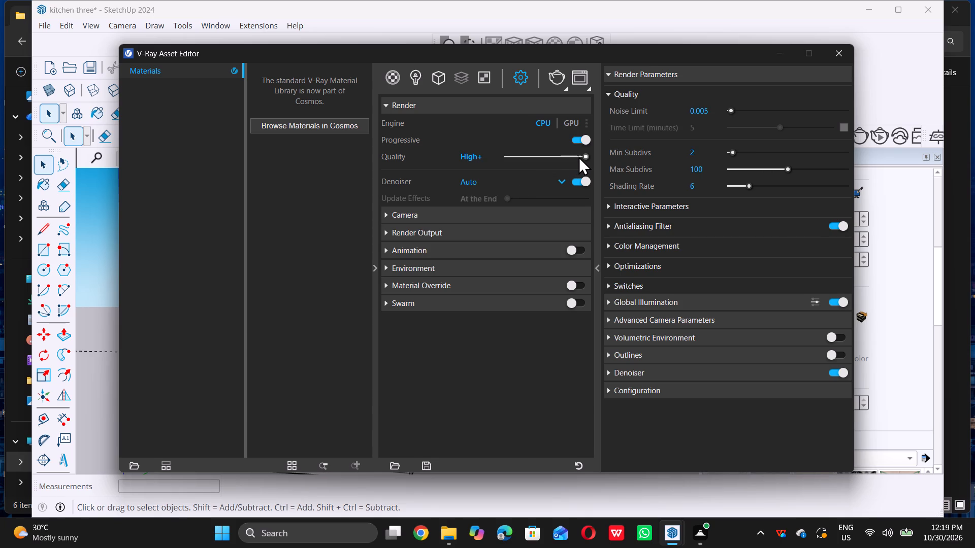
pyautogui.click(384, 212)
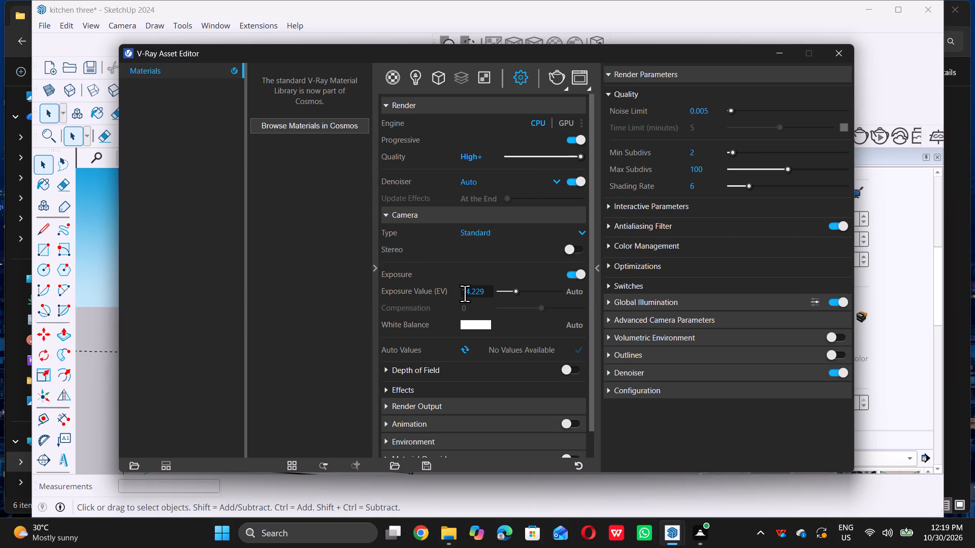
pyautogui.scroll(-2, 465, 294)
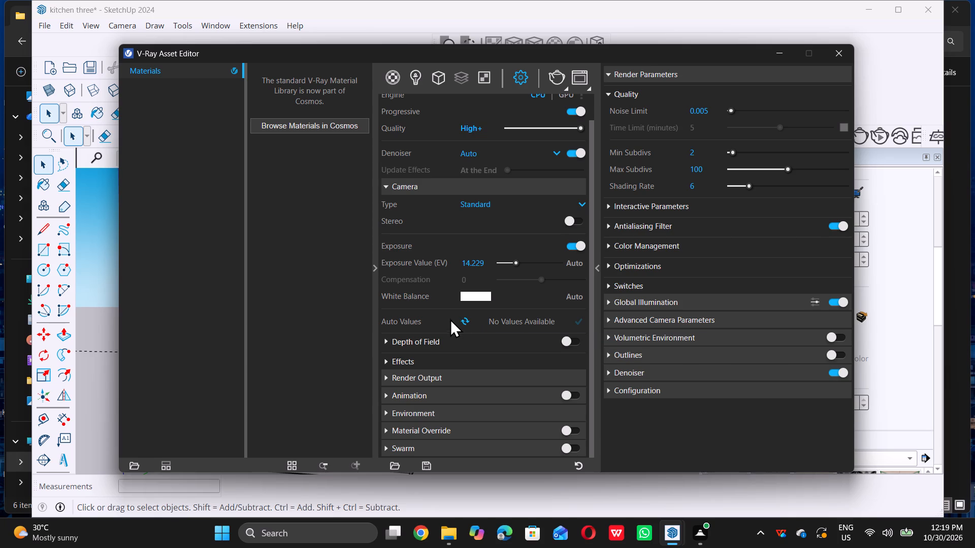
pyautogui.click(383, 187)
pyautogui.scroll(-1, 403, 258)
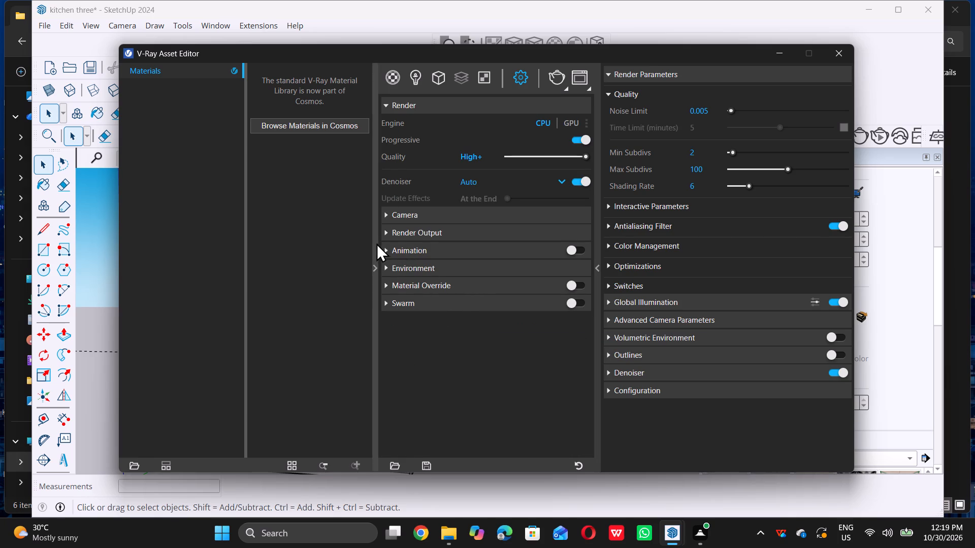
# Enter a render output image width of 2000 and a height of 1500, keeping the 16:9 widescreen aspect ratio.
pyautogui.doubleClick(386, 233)
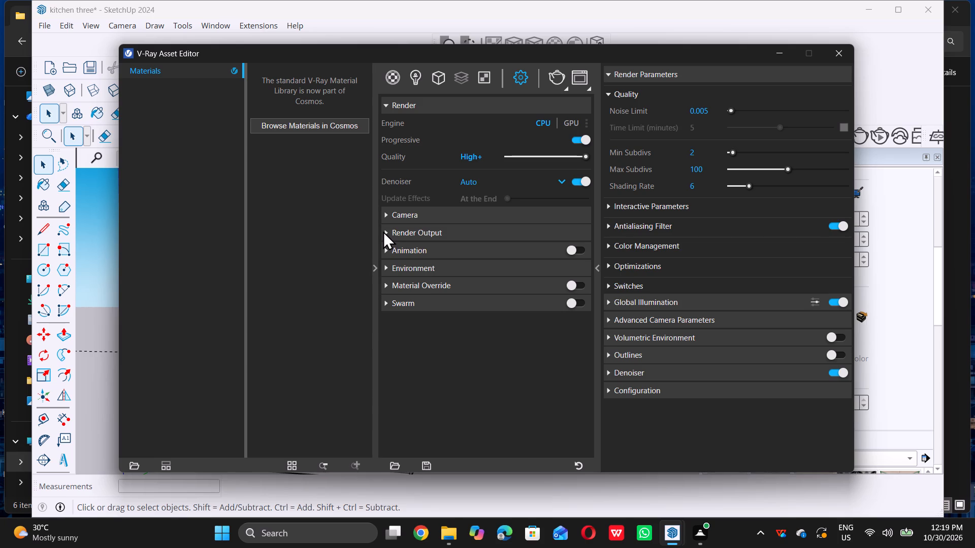
pyautogui.tripleClick(383, 231)
pyautogui.doubleClick(477, 268)
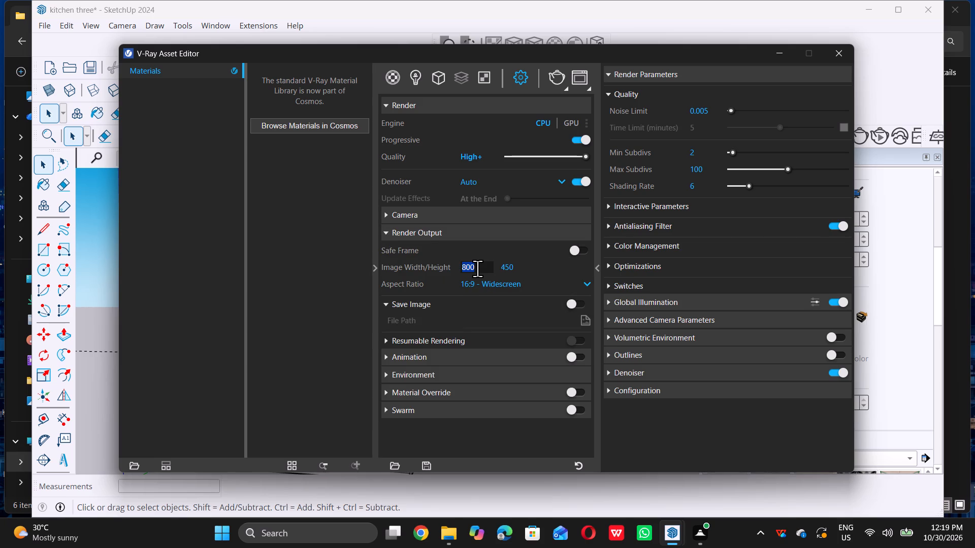
pyautogui.press('BackSpace')
pyautogui.press('BackSpace')
pyautogui.write('15')
pyautogui.press('BackSpace')
pyautogui.press('BackSpace')
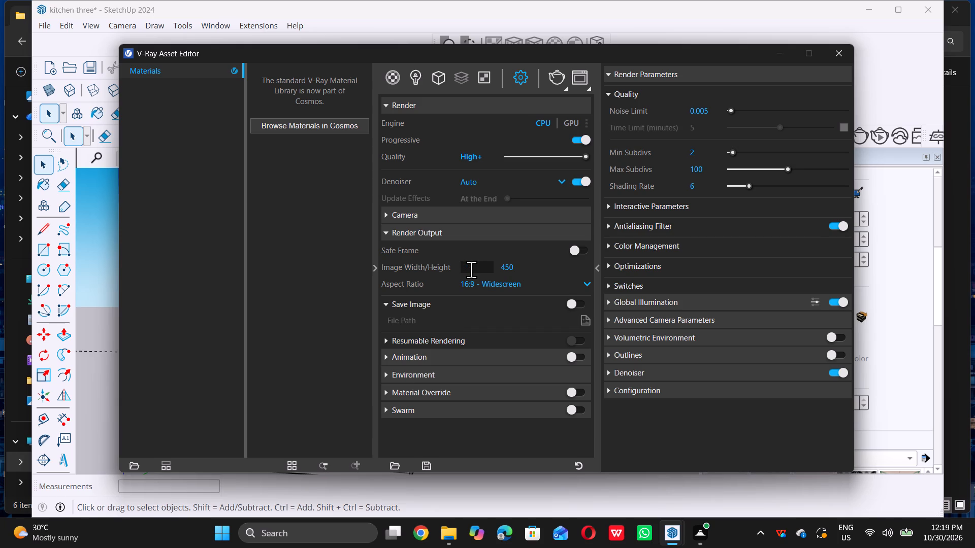
pyautogui.write('2000')
pyautogui.click(522, 262)
pyautogui.press('BackSpace')
pyautogui.press('BackSpace')
pyautogui.press('BackSpace')
pyautogui.press('BackSpace')
pyautogui.write('1500')
pyautogui.scroll(-2, 526, 313)
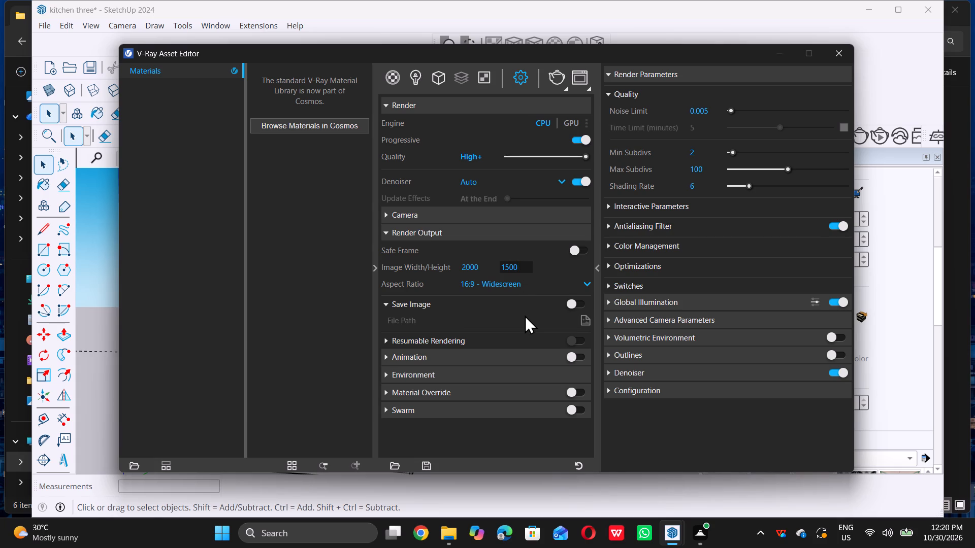
pyautogui.scroll(-1, 525, 315)
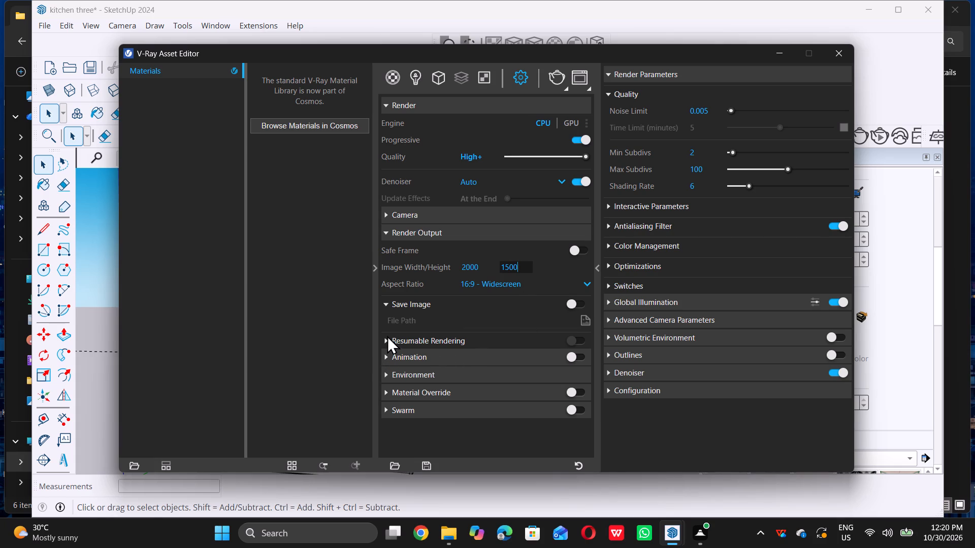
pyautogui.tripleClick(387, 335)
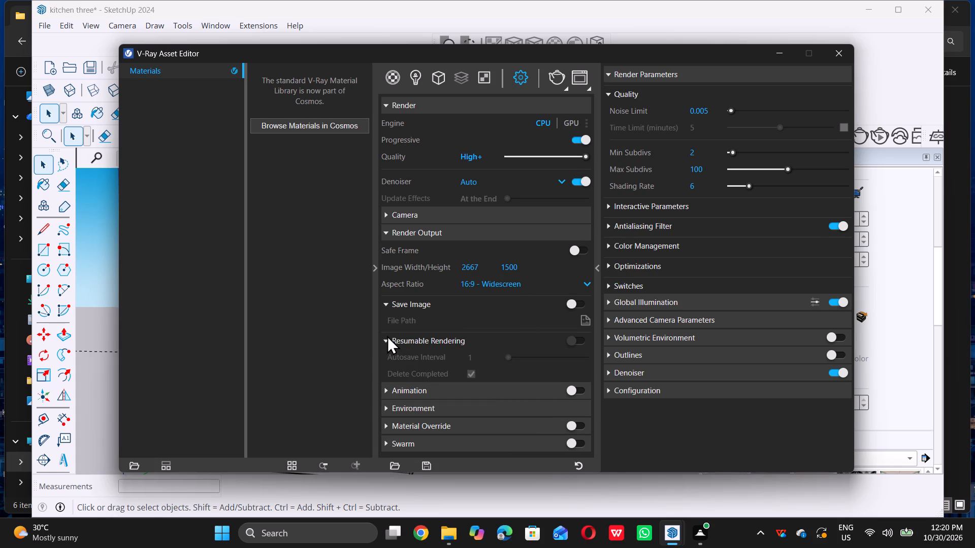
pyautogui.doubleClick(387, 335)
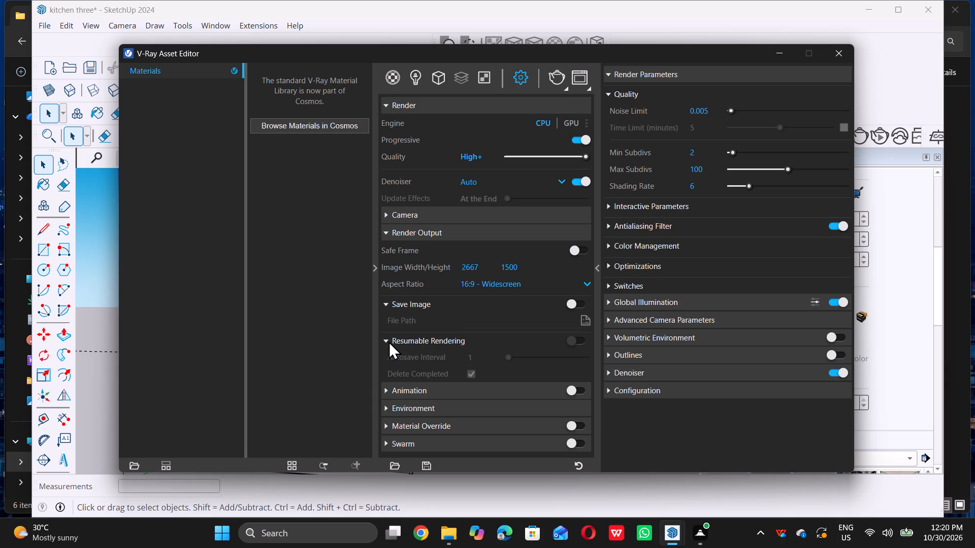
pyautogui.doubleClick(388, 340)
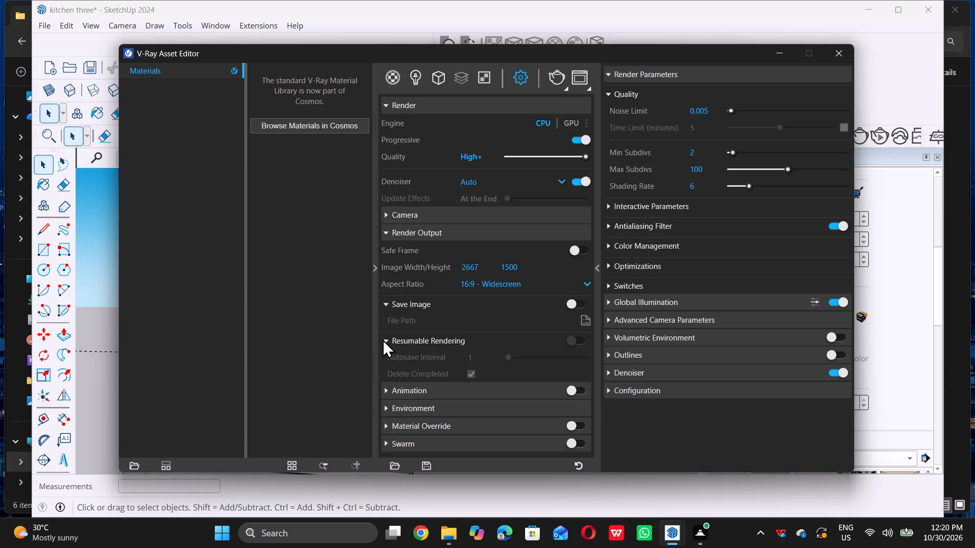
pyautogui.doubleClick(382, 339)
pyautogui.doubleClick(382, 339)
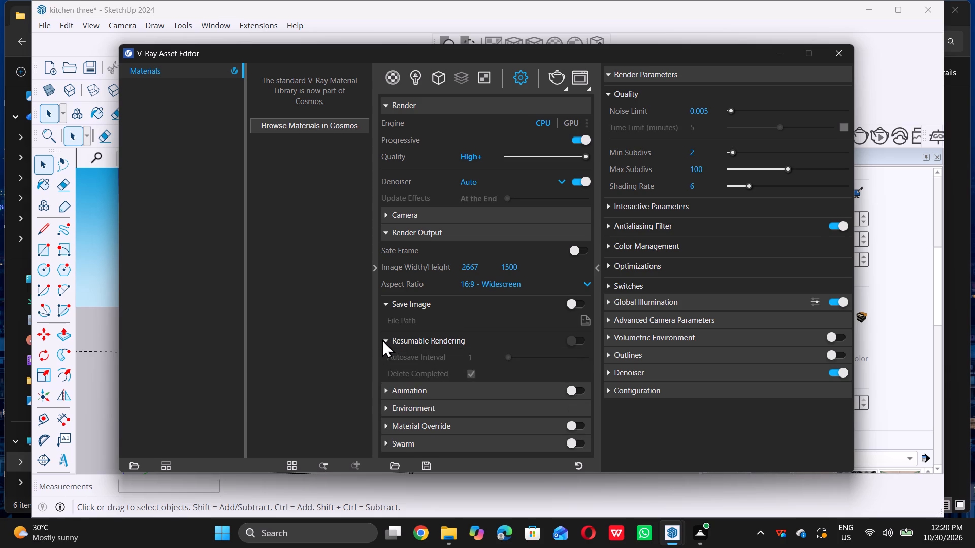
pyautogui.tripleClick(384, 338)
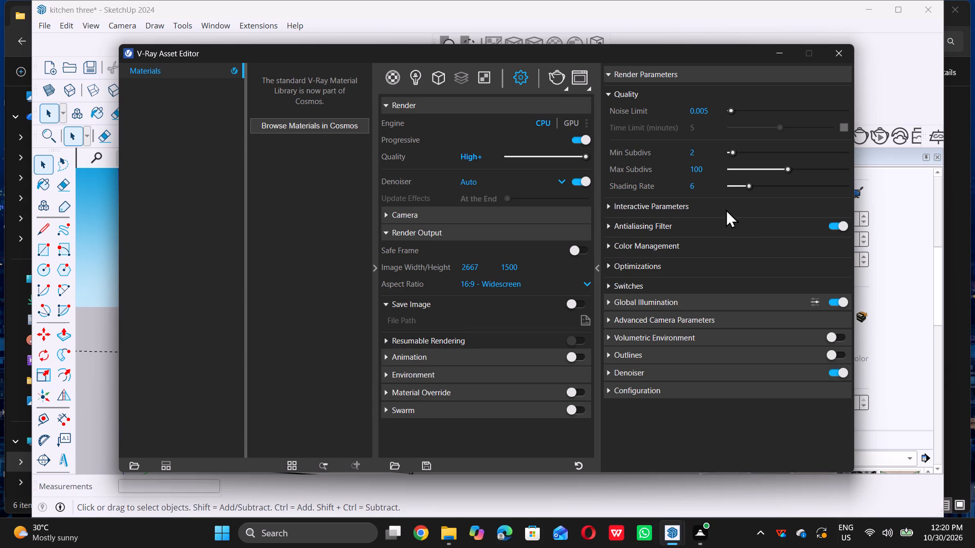
# Set the render quality's noise limit to 0.06.
pyautogui.doubleClick(714, 107)
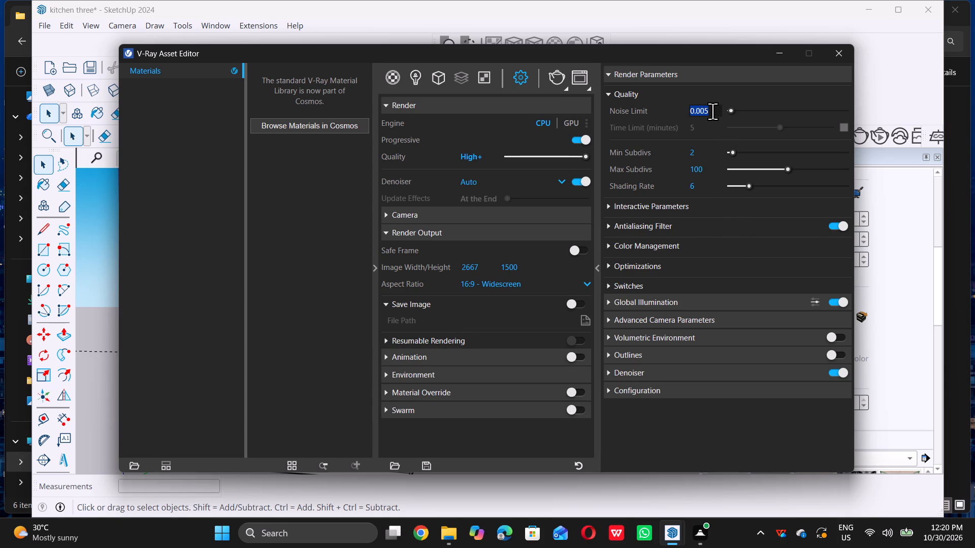
pyautogui.doubleClick(712, 111)
pyautogui.tripleClick(712, 111)
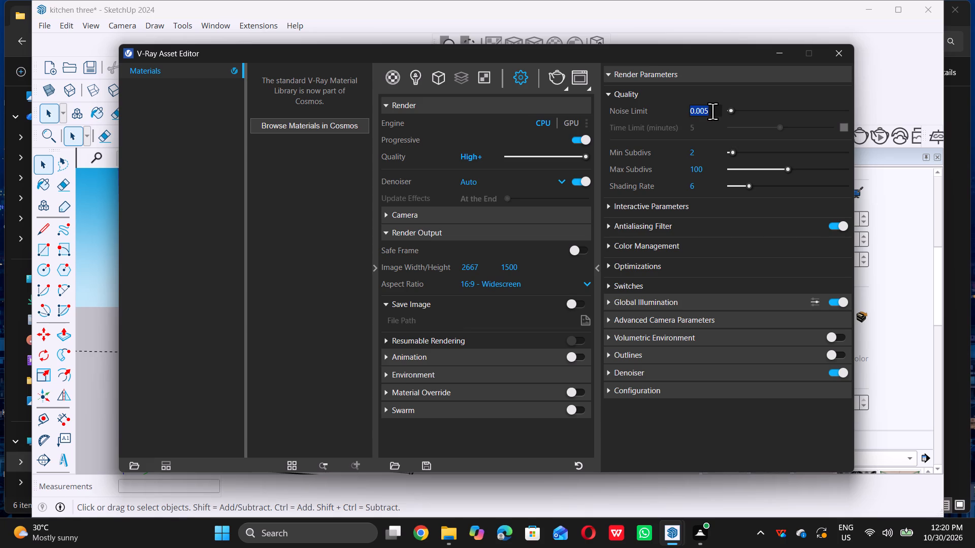
pyautogui.tripleClick(712, 111)
pyautogui.tripleClick(712, 111)
pyautogui.doubleClick(712, 111)
pyautogui.press('BackSpace')
pyautogui.write('0.0')
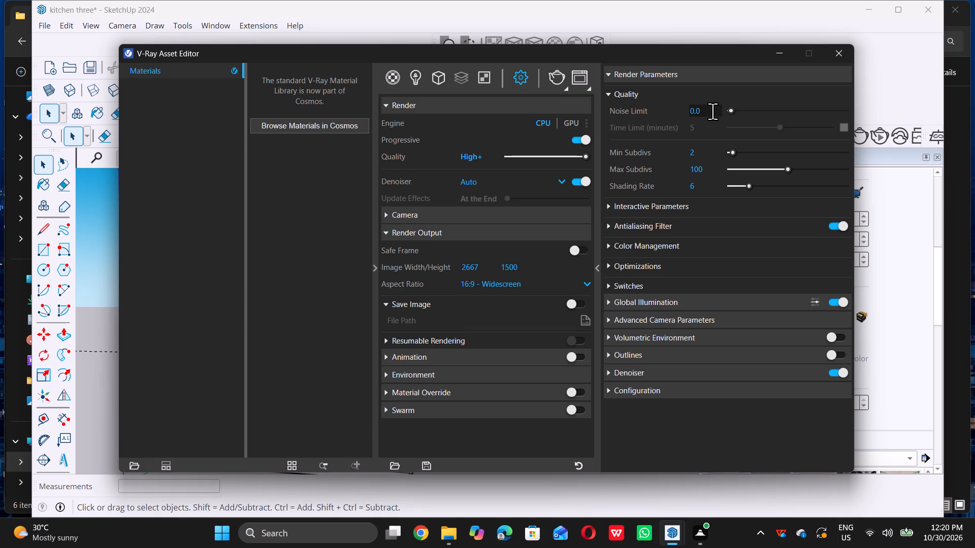
pyautogui.press('6')
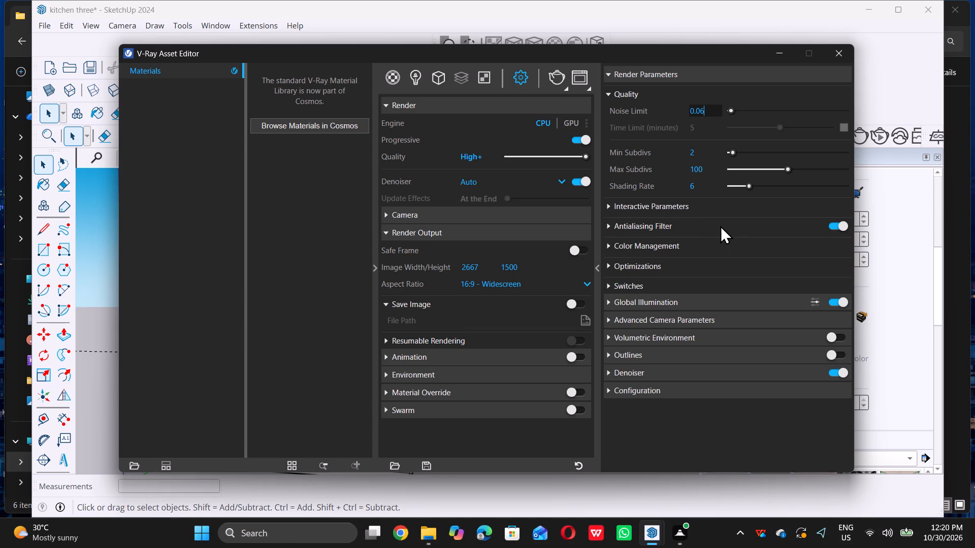
# Set the light cache subdivs to 550 in the global illumination settings.
pyautogui.scroll(-2, 713, 228)
pyautogui.doubleClick(607, 301)
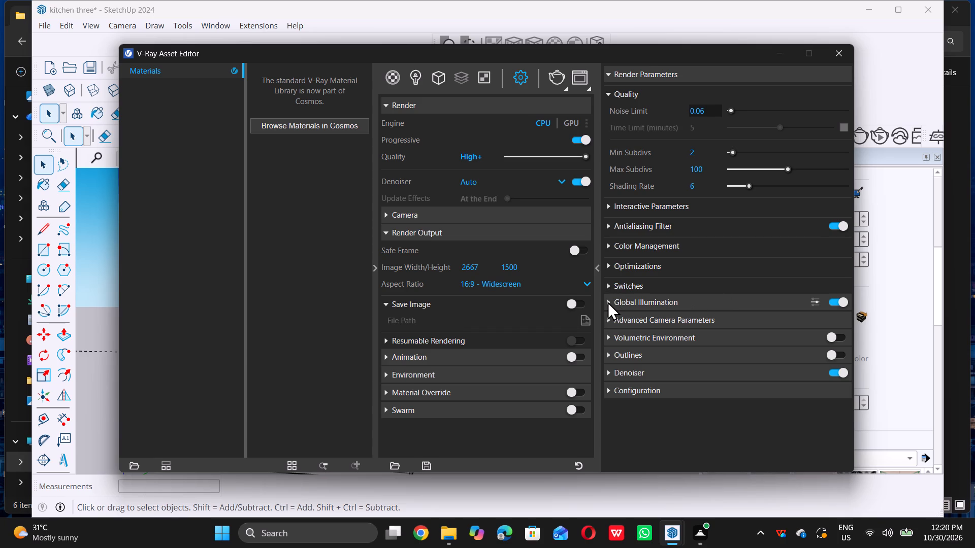
pyautogui.tripleClick(607, 300)
pyautogui.click(607, 300)
pyautogui.tripleClick(607, 300)
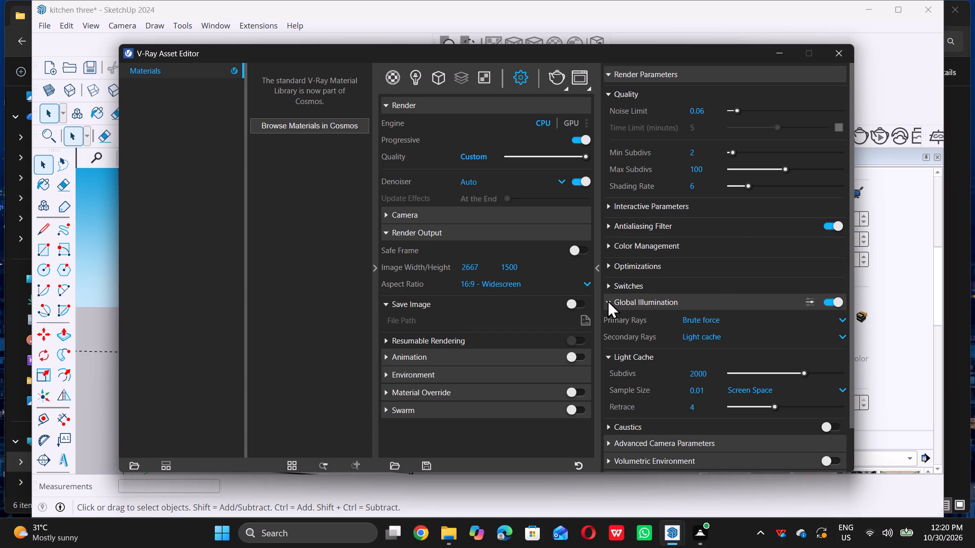
pyautogui.click(712, 372)
pyautogui.press('BackSpace')
pyautogui.press('BackSpace')
pyautogui.press('BackSpace')
pyautogui.press('BackSpace')
pyautogui.press('BackSpace')
pyautogui.press('5')
pyautogui.write('50')
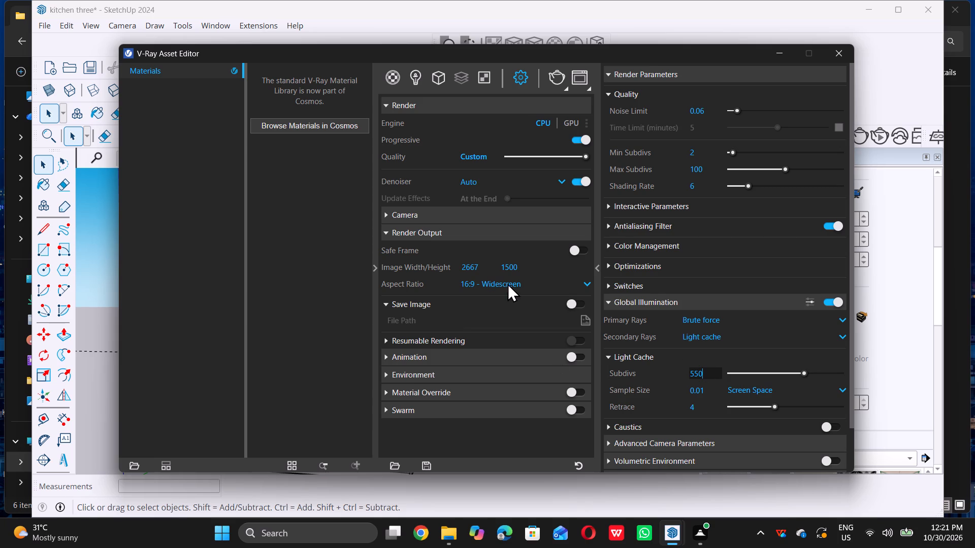
pyautogui.scroll(2, 492, 134)
# Turn on Safe Frame for the render output.
pyautogui.doubleClick(385, 212)
pyautogui.click(484, 267)
pyautogui.doubleClick(579, 246)
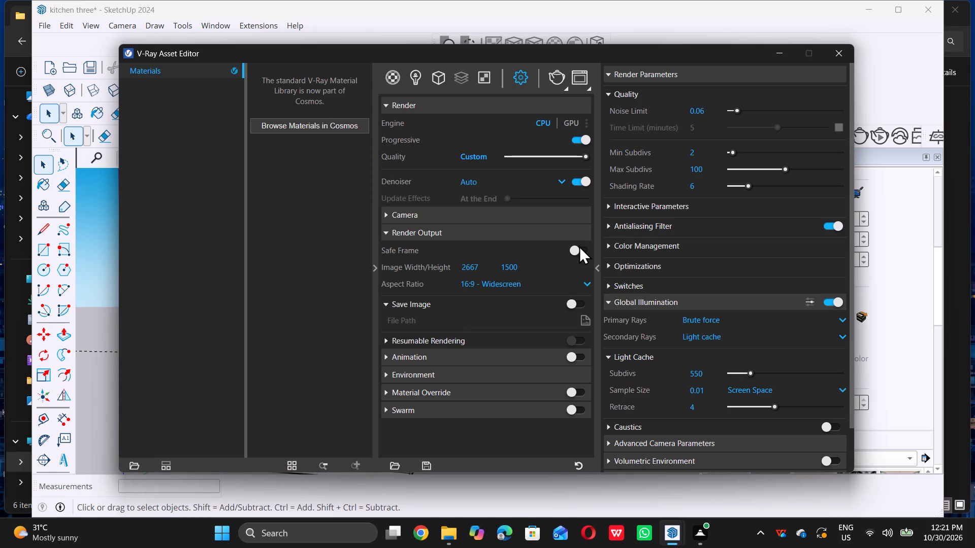
pyautogui.doubleClick(570, 249)
pyautogui.doubleClick(570, 249)
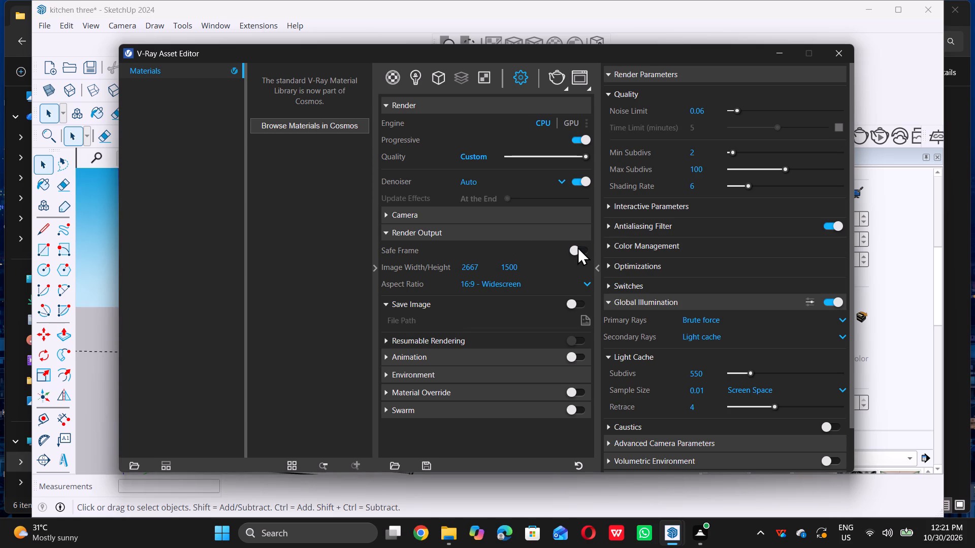
pyautogui.doubleClick(577, 246)
pyautogui.doubleClick(577, 246)
pyautogui.doubleClick(577, 246)
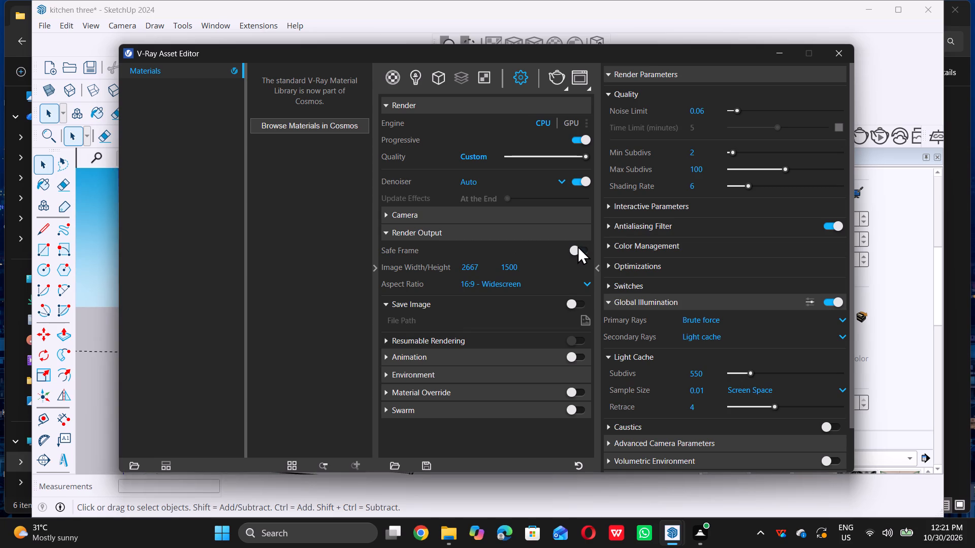
pyautogui.tripleClick(577, 246)
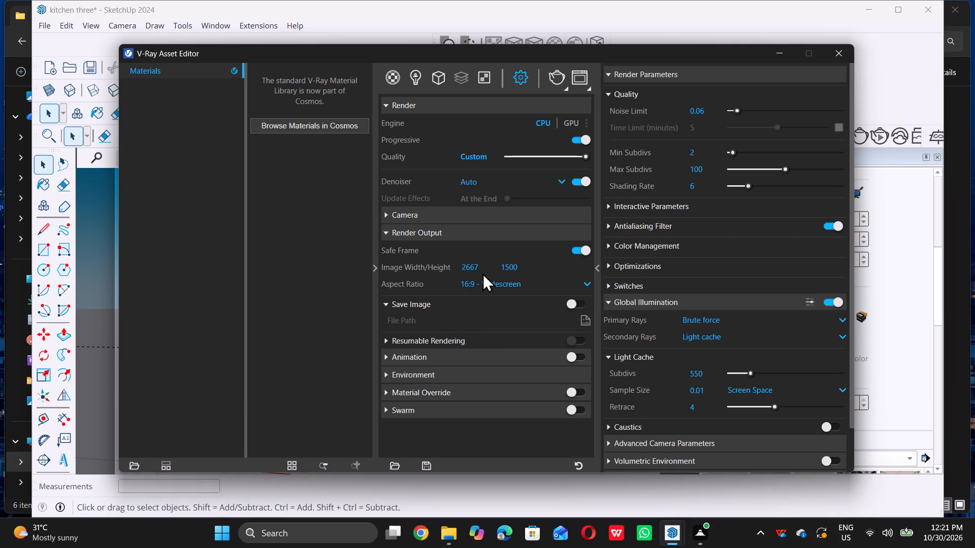
# Change the global illumination primary rays to Irradiance map (deprecated).
pyautogui.scroll(-2, 490, 381)
pyautogui.scroll(-1, 658, 351)
pyautogui.doubleClick(695, 270)
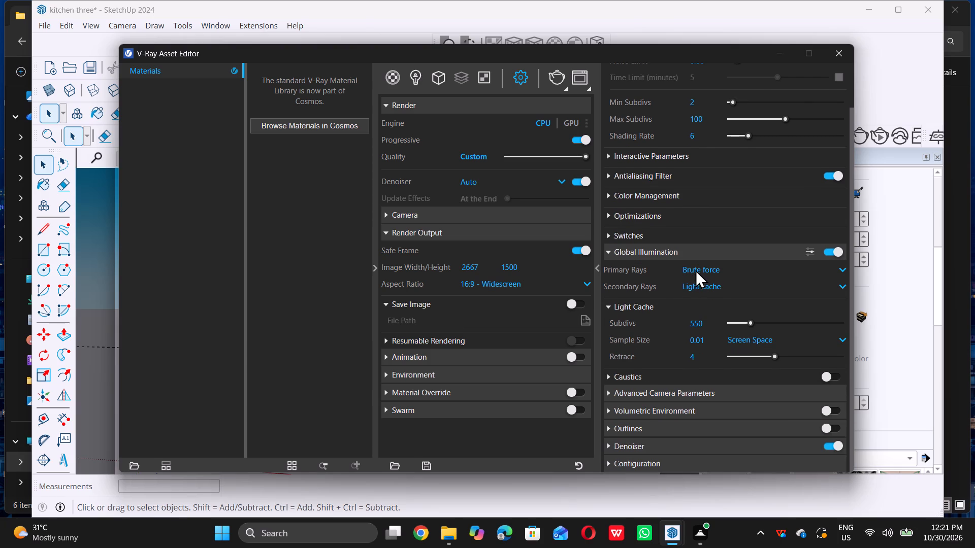
pyautogui.doubleClick(721, 275)
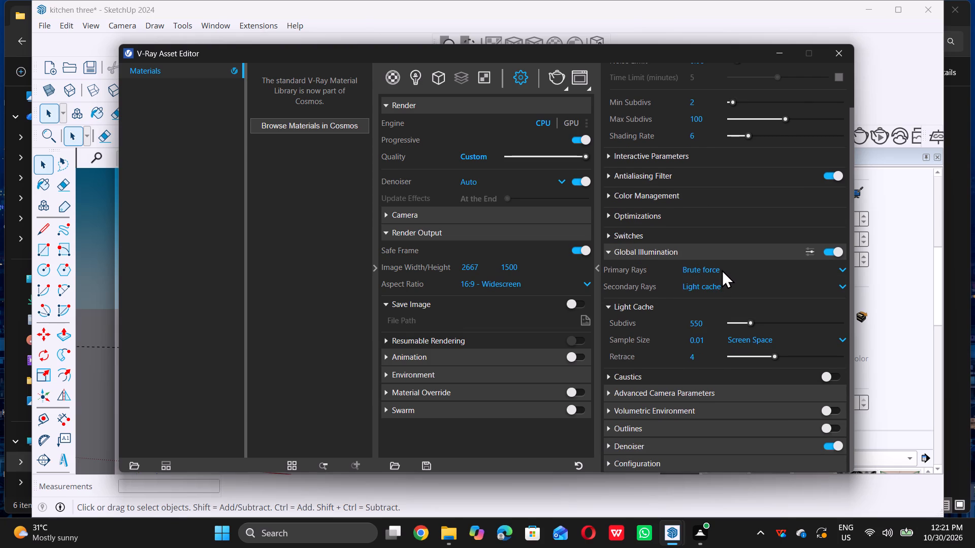
pyautogui.tripleClick(722, 269)
pyautogui.click(724, 288)
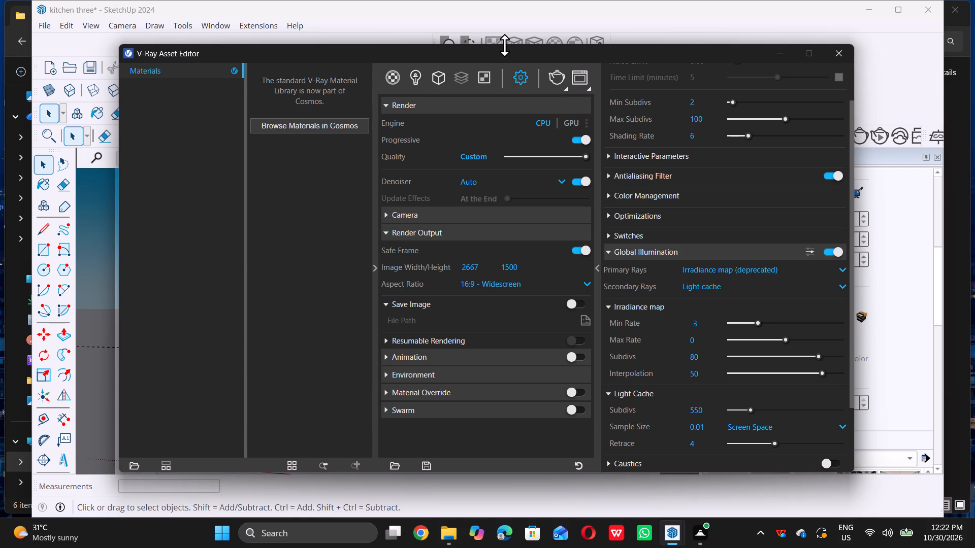
# Start a V-Ray render of the current kitchen view and minimise the frame buffer and asset editor.
pyautogui.doubleClick(559, 80)
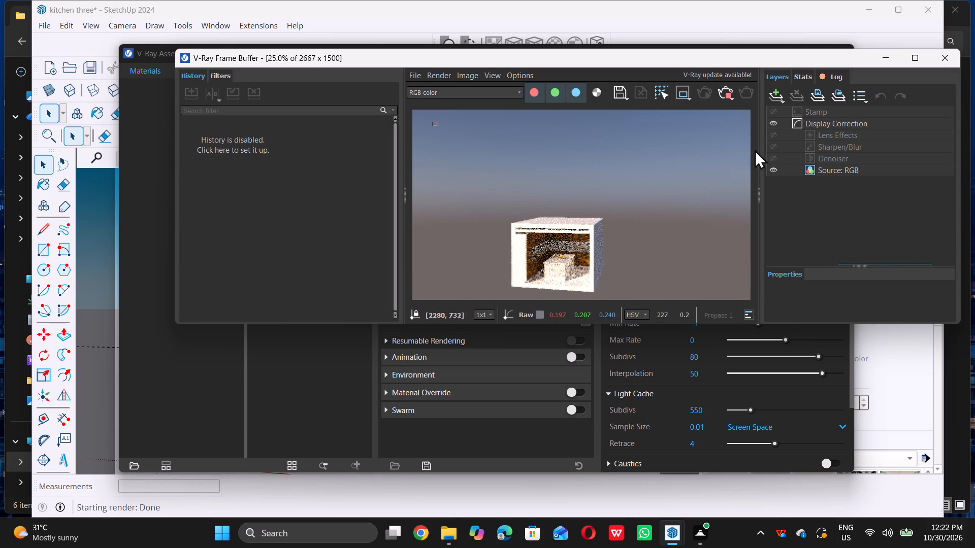
pyautogui.click(888, 61)
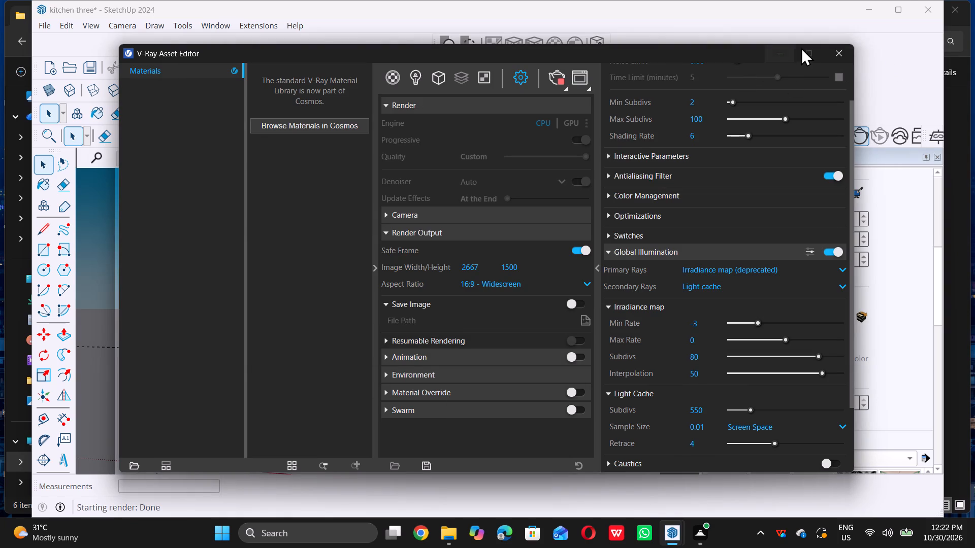
pyautogui.tripleClick(778, 52)
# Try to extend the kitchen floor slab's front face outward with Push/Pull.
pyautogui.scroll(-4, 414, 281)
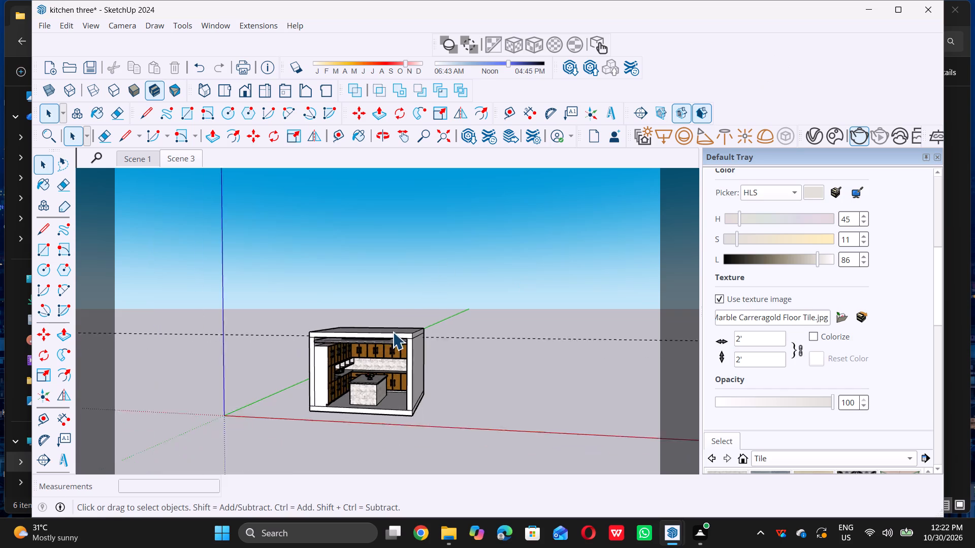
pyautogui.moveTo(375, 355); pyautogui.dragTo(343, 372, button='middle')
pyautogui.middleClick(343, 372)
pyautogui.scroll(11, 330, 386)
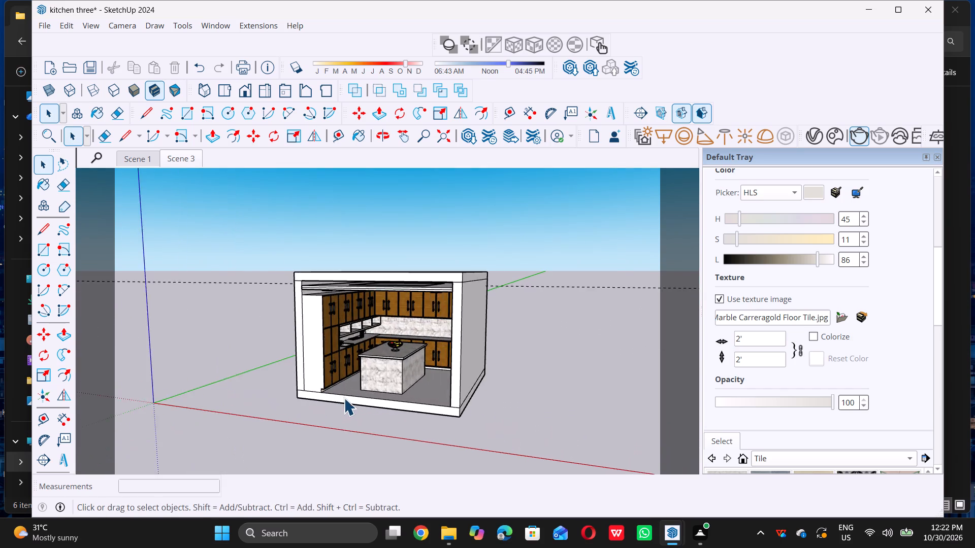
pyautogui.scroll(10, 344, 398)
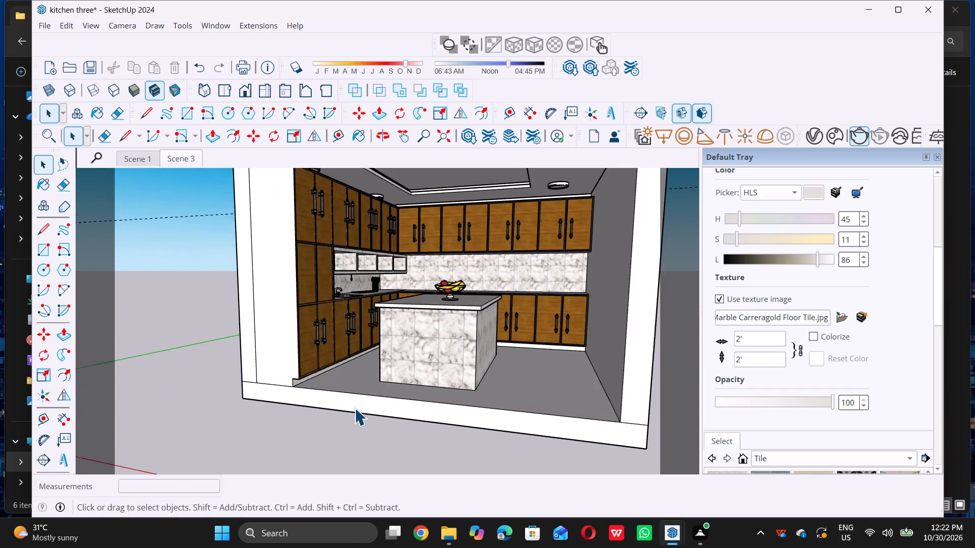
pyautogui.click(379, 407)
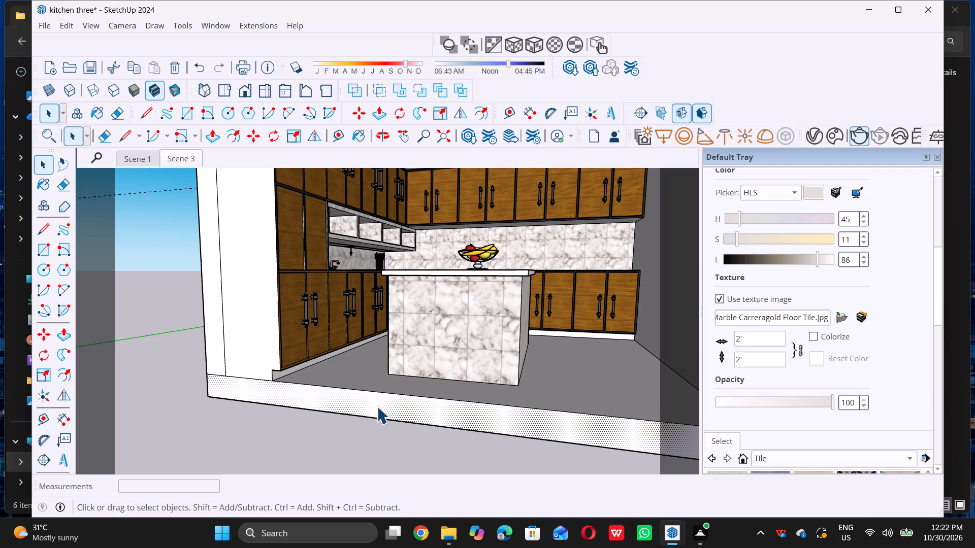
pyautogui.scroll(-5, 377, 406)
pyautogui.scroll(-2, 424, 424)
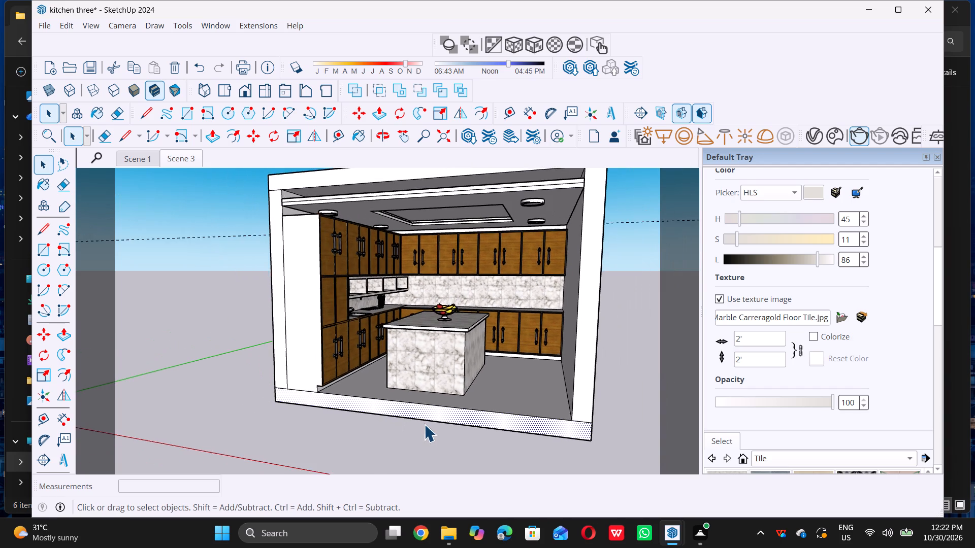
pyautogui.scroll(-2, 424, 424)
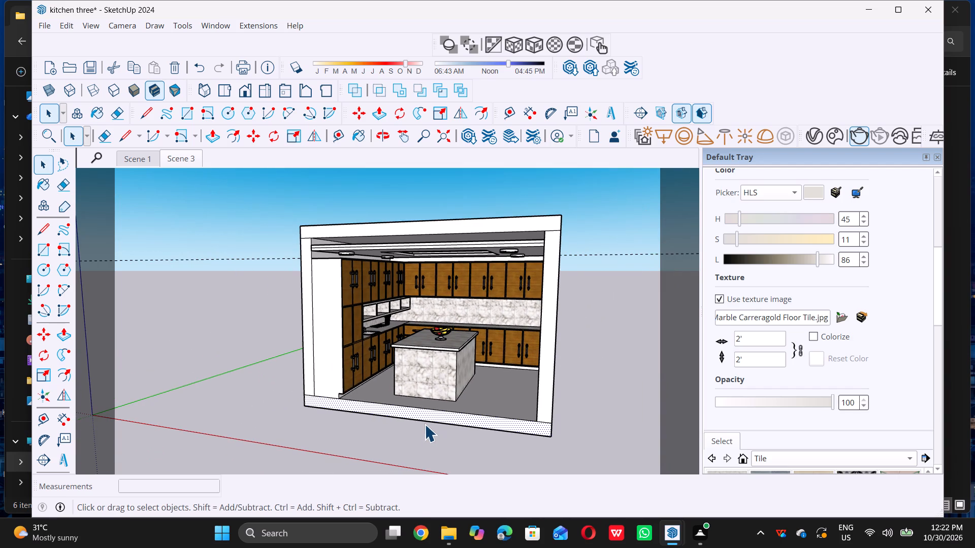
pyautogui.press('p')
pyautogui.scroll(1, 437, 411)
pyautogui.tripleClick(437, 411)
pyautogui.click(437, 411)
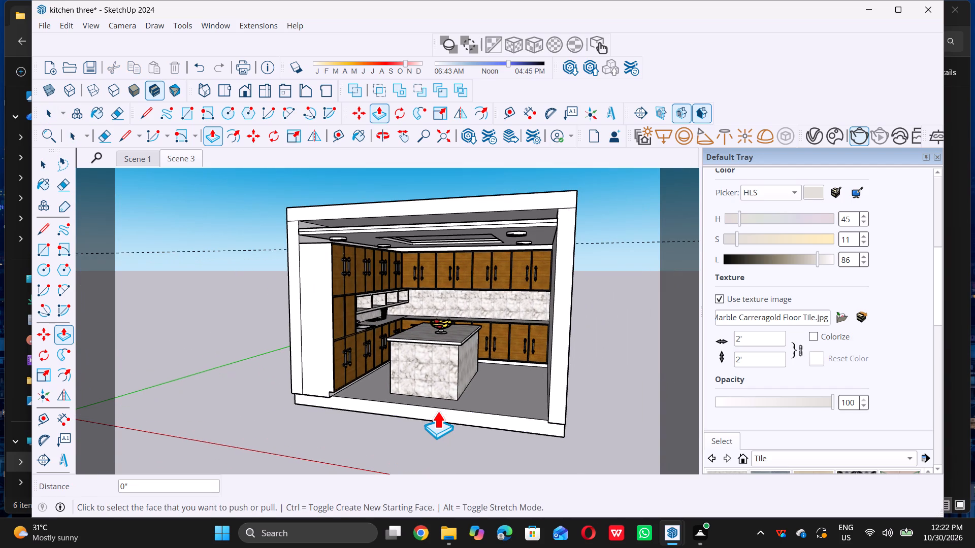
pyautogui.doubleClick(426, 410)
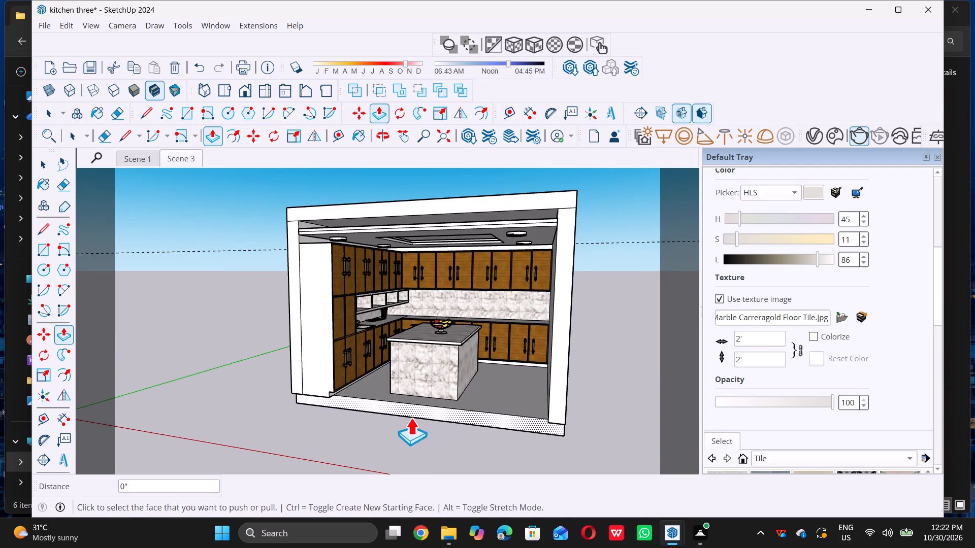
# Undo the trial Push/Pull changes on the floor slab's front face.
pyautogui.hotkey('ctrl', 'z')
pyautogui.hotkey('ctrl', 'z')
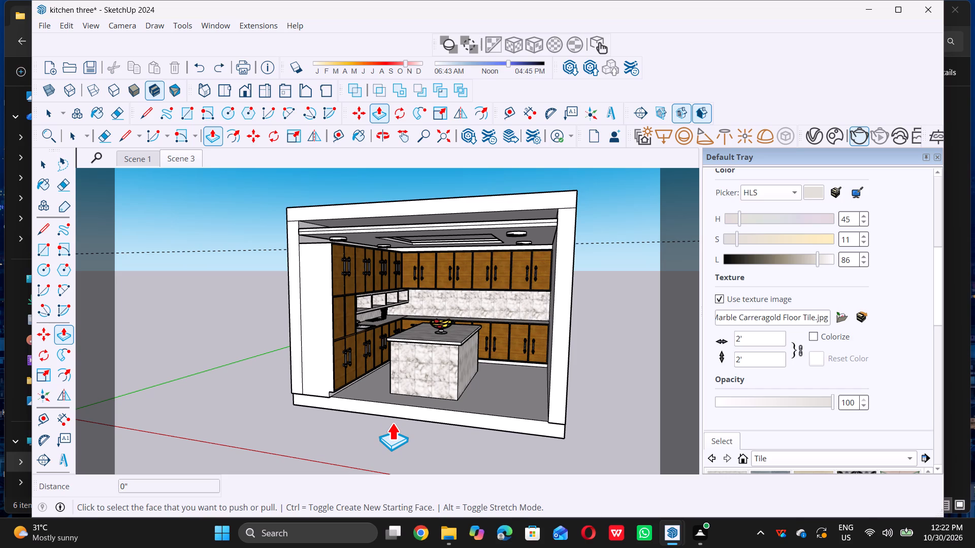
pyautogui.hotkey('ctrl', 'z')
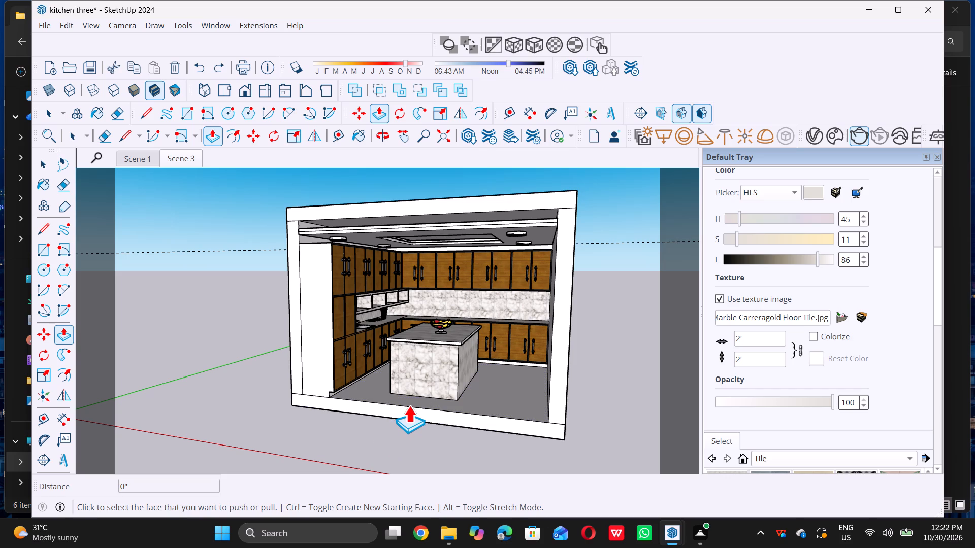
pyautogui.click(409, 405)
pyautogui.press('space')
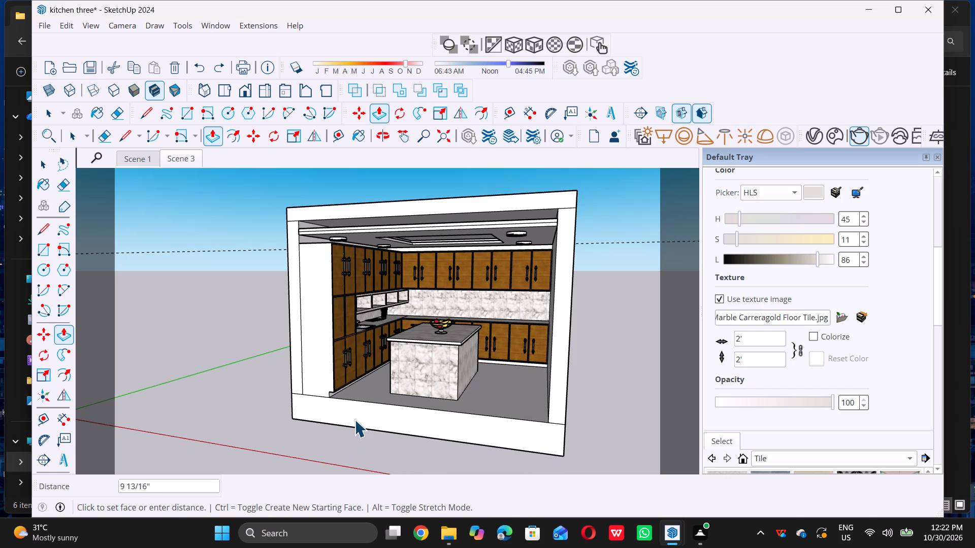
# Pull the floor slab's front face outward about 5' 3 3/4" with Push/Pull.
pyautogui.scroll(4, 367, 405)
pyautogui.click(370, 408)
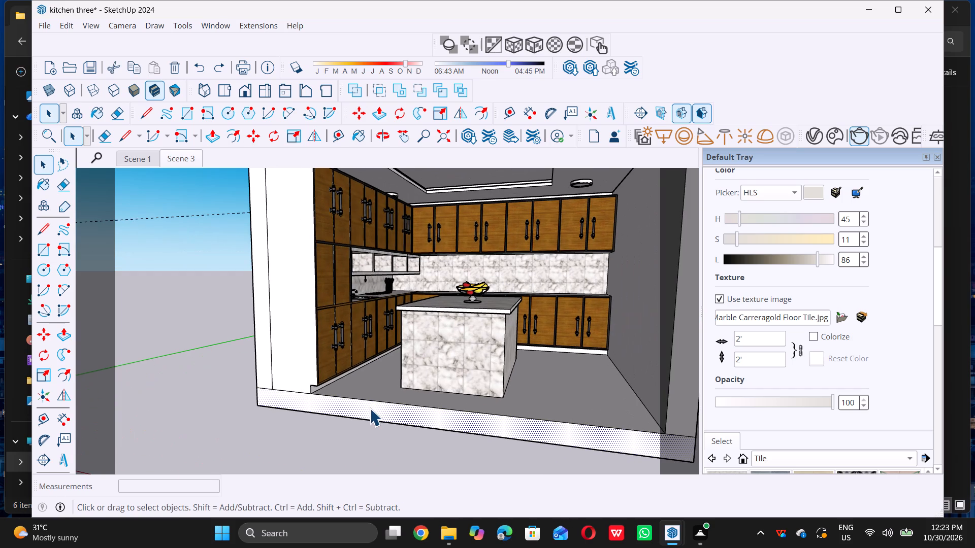
pyautogui.press('p')
pyautogui.click(371, 407)
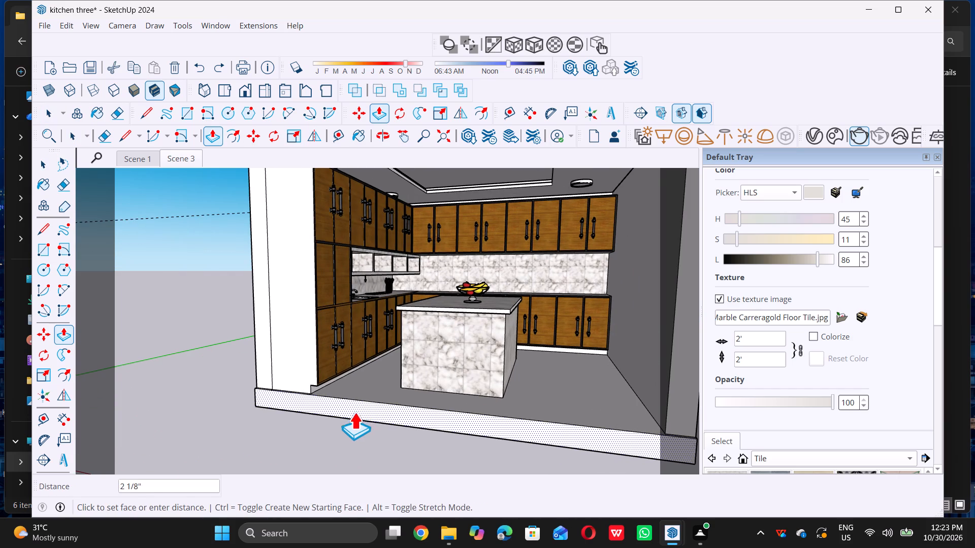
pyautogui.scroll(-10, 315, 422)
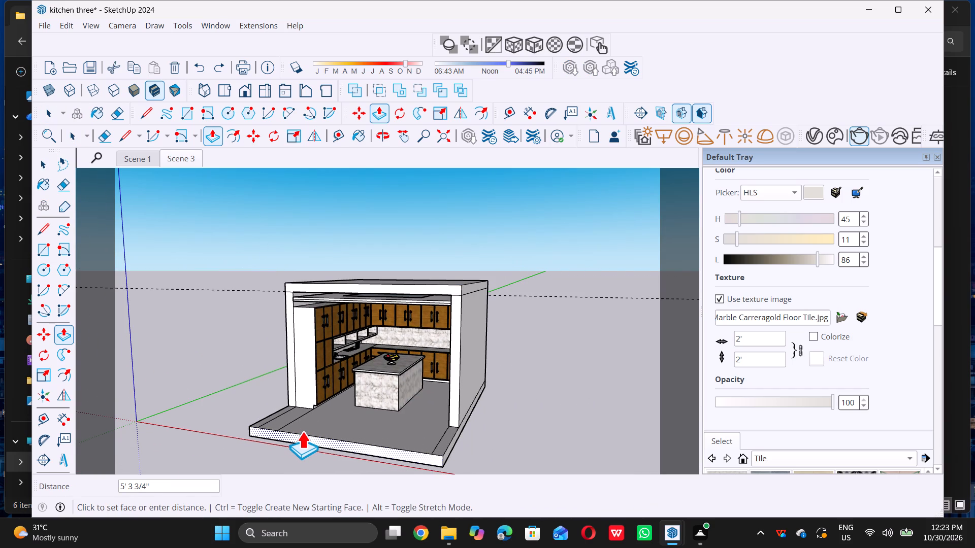
pyautogui.click(302, 431)
pyautogui.press('space')
# Extend the left wall's front face with Push/Pull to line up with the floor slab's new front edge.
pyautogui.scroll(4, 288, 379)
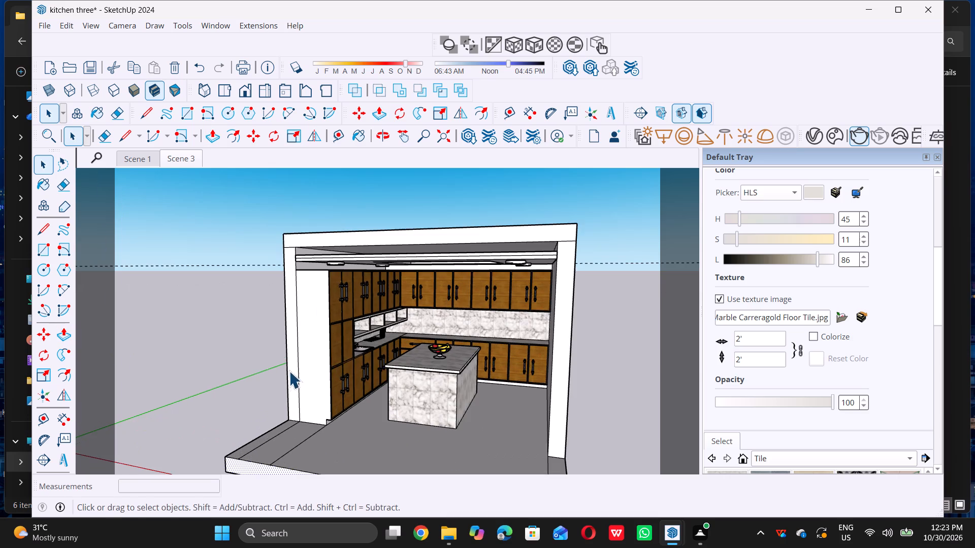
pyautogui.scroll(3, 289, 369)
pyautogui.tripleClick(292, 368)
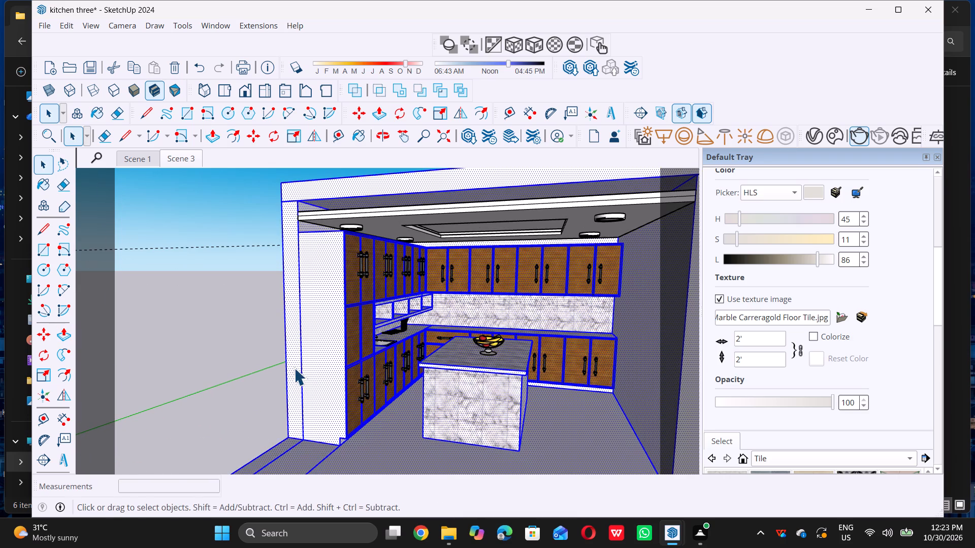
pyautogui.scroll(-8, 294, 368)
pyautogui.doubleClick(238, 353)
pyautogui.scroll(3, 272, 354)
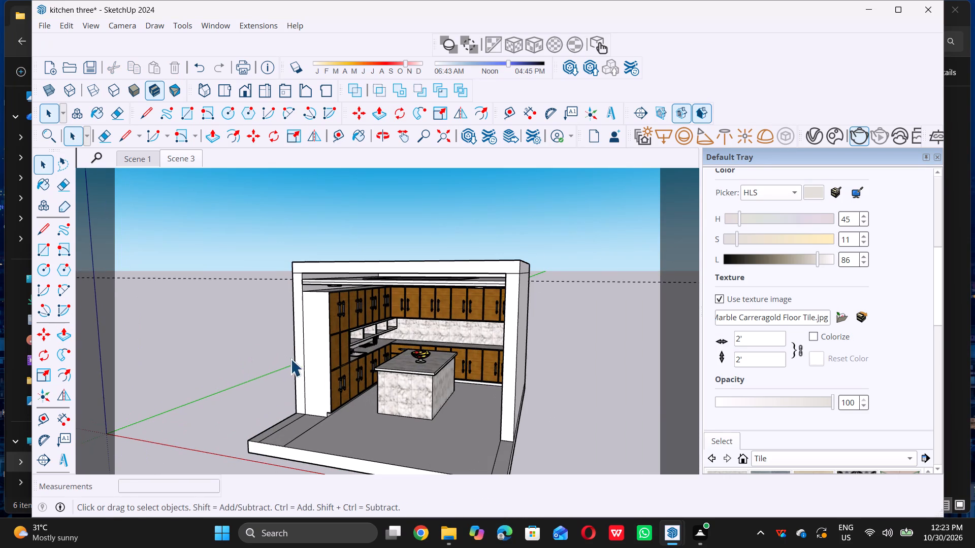
pyautogui.doubleClick(297, 359)
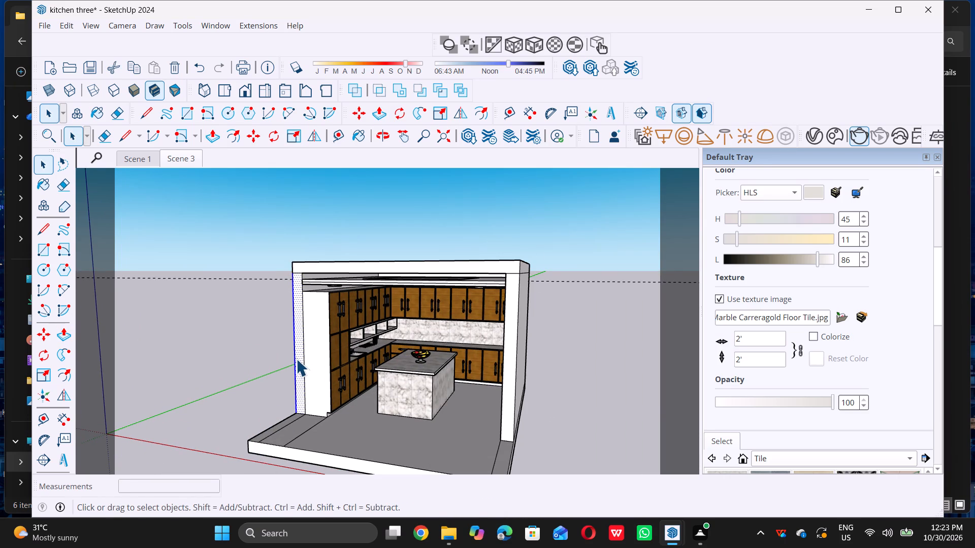
pyautogui.press('p')
pyautogui.doubleClick(299, 355)
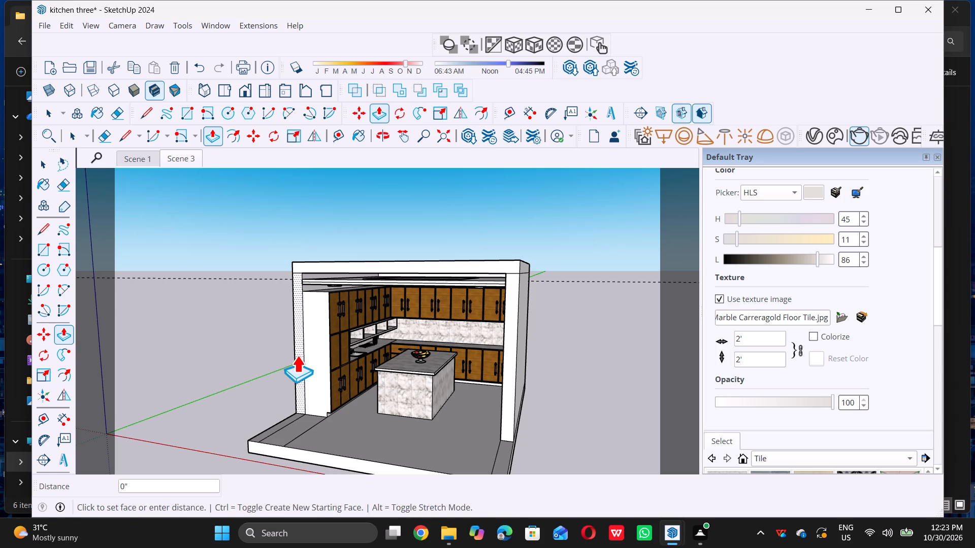
pyautogui.press('space')
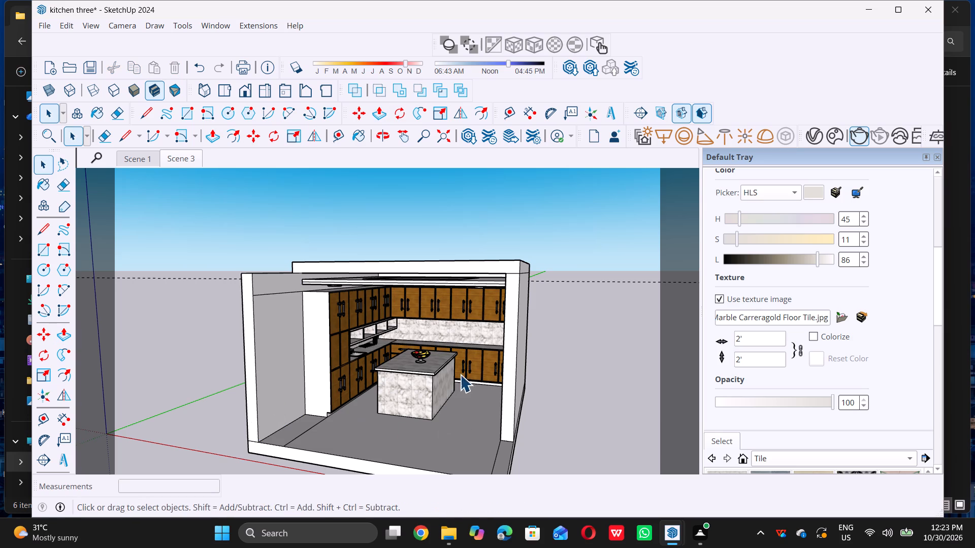
# Extend the right wall's front face 5' 3 3/4" with Push/Pull to the floor slab's front edge.
pyautogui.scroll(-5, 460, 361)
pyautogui.scroll(4, 493, 404)
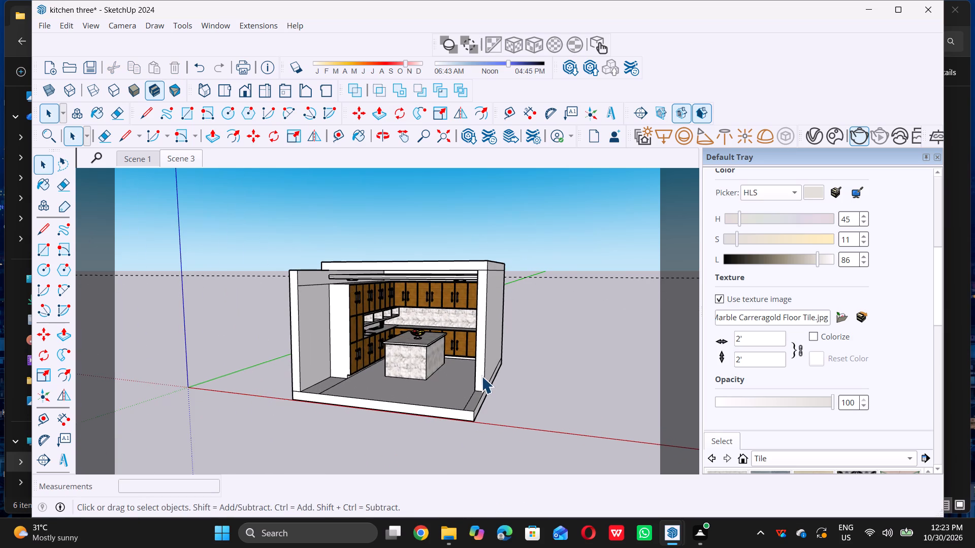
pyautogui.click(481, 376)
pyautogui.press('p')
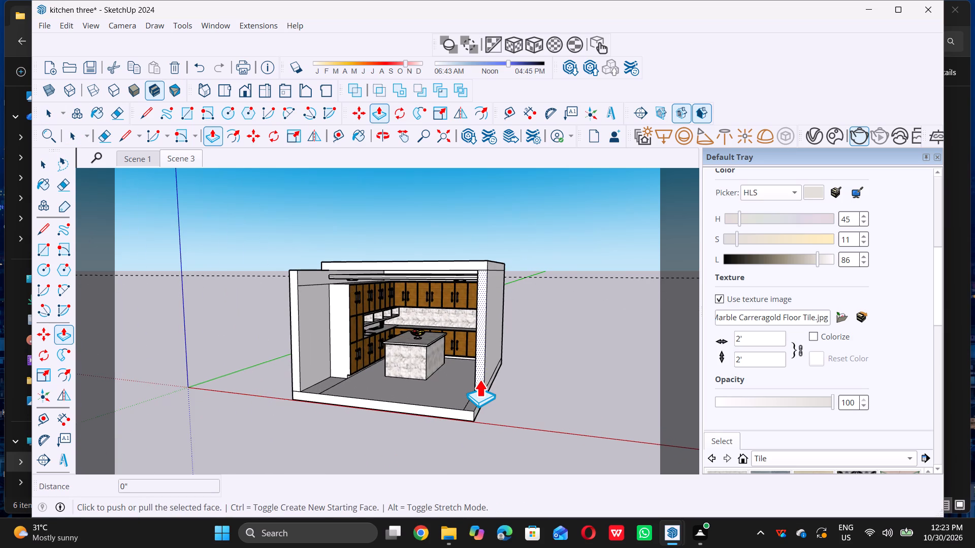
pyautogui.click(479, 380)
pyautogui.doubleClick(465, 407)
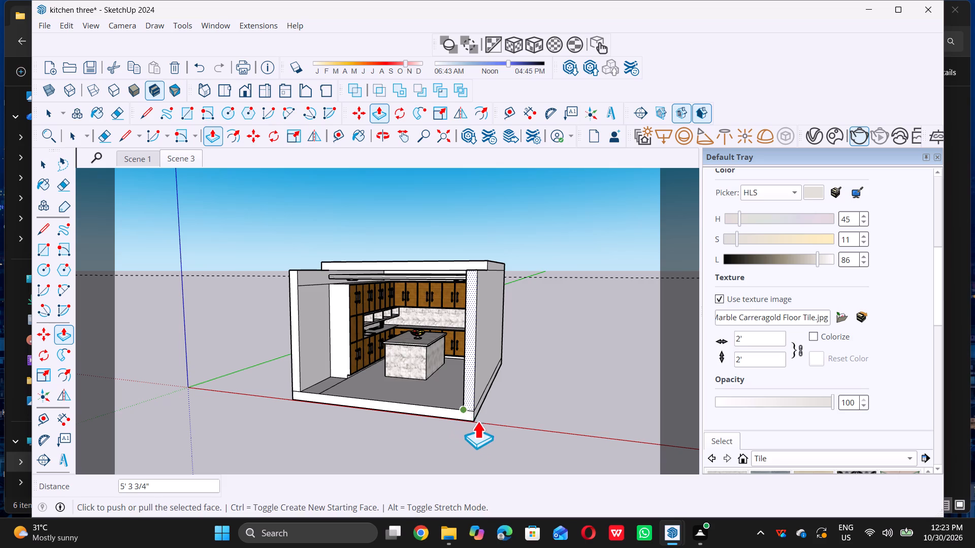
# Extend the ceiling slab's front face 5' 3 3/4" with Push/Pull to line up with the walls' front edges.
pyautogui.press('space')
pyautogui.scroll(-5, 443, 401)
pyautogui.moveTo(318, 353); pyautogui.dragTo(506, 373, button='middle')
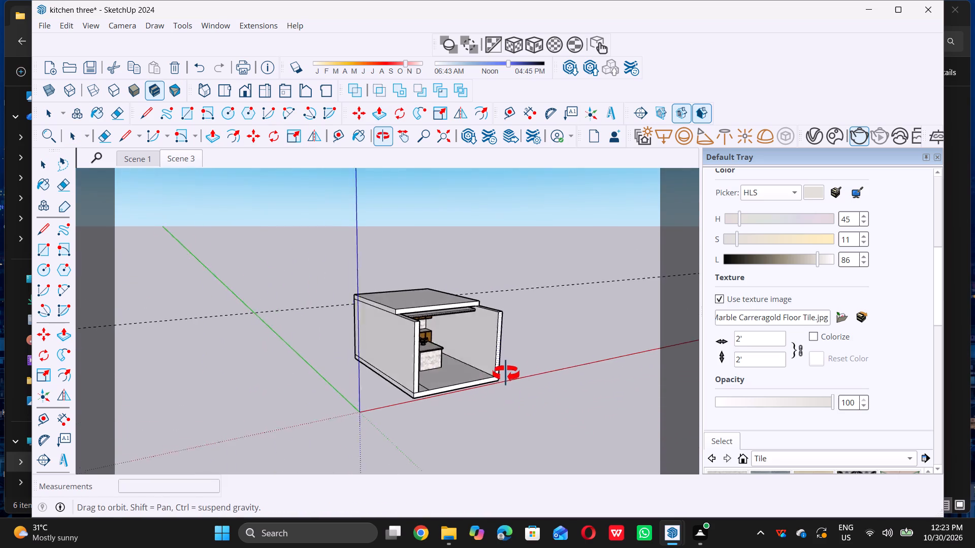
pyautogui.moveTo(506, 373); pyautogui.dragTo(524, 368, button='middle')
pyautogui.scroll(13, 433, 310)
pyautogui.click(409, 307)
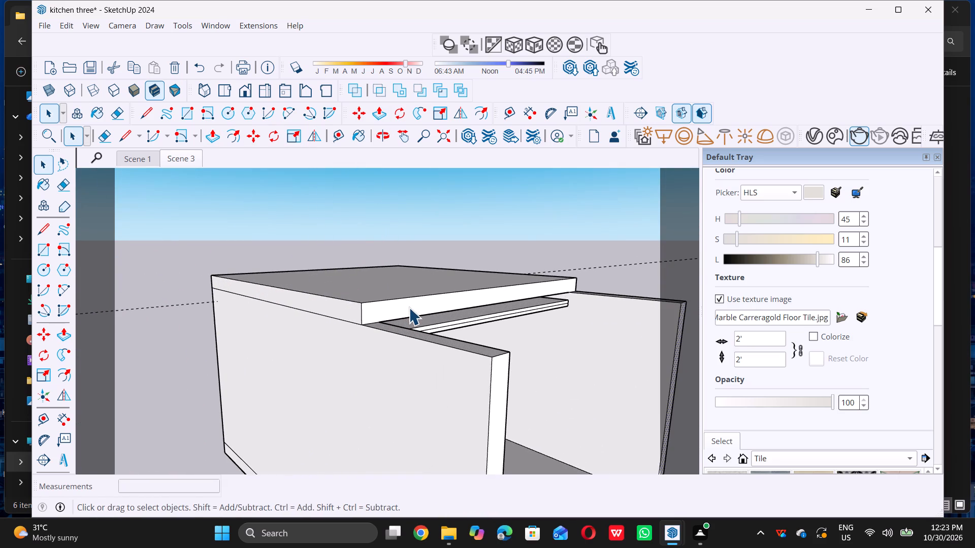
pyautogui.press('p')
pyautogui.click(408, 303)
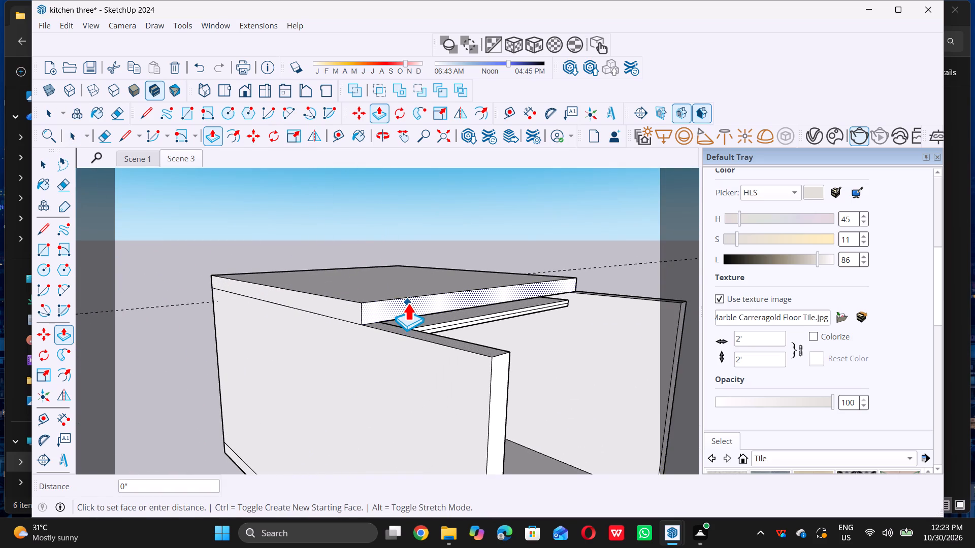
pyautogui.scroll(-8, 408, 303)
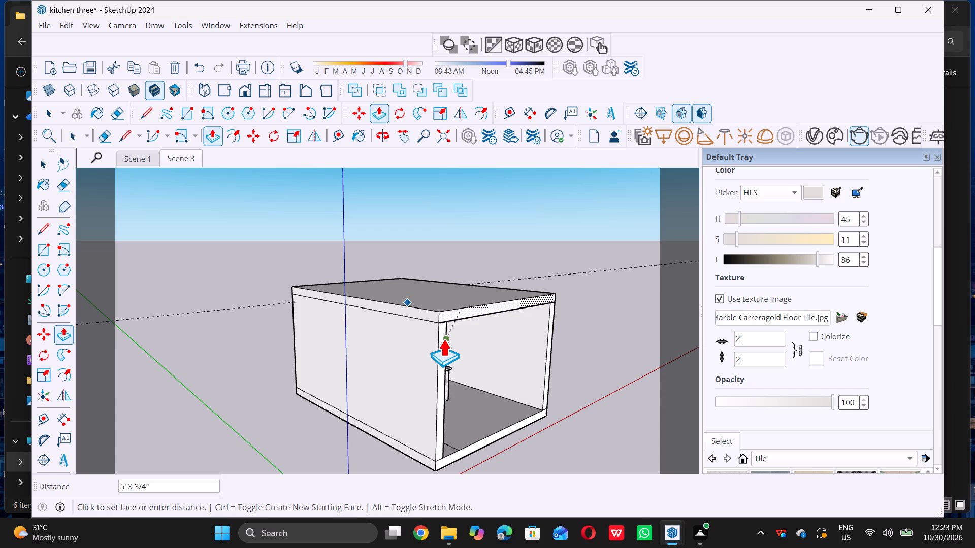
pyautogui.doubleClick(443, 339)
pyautogui.press('space')
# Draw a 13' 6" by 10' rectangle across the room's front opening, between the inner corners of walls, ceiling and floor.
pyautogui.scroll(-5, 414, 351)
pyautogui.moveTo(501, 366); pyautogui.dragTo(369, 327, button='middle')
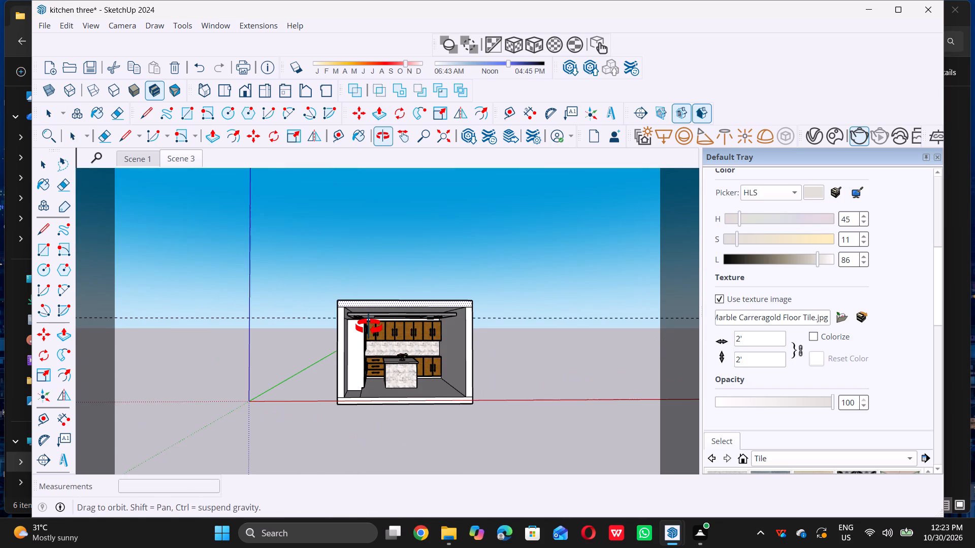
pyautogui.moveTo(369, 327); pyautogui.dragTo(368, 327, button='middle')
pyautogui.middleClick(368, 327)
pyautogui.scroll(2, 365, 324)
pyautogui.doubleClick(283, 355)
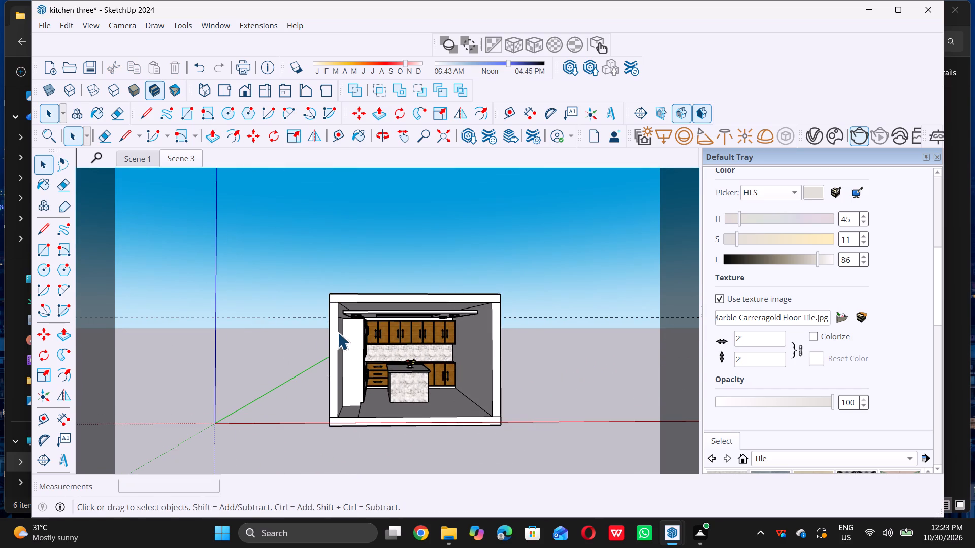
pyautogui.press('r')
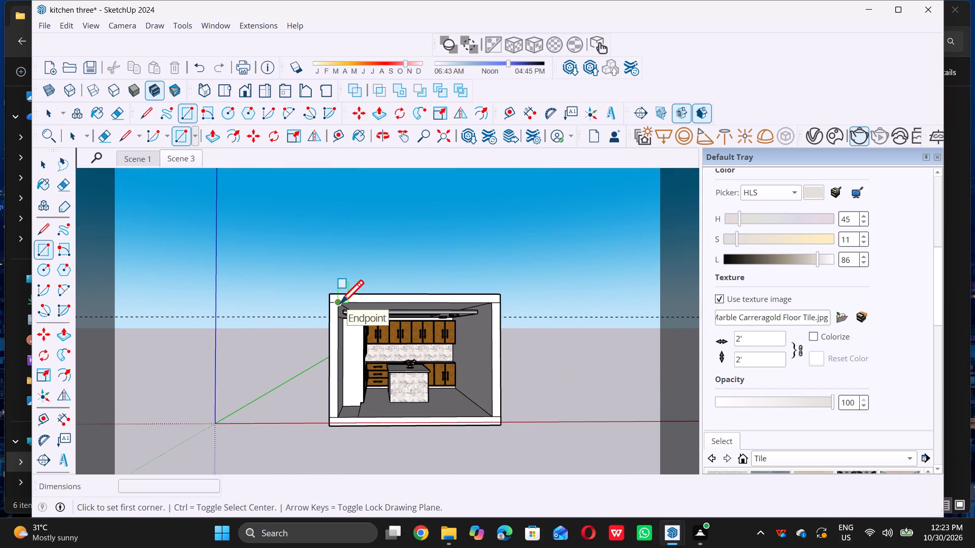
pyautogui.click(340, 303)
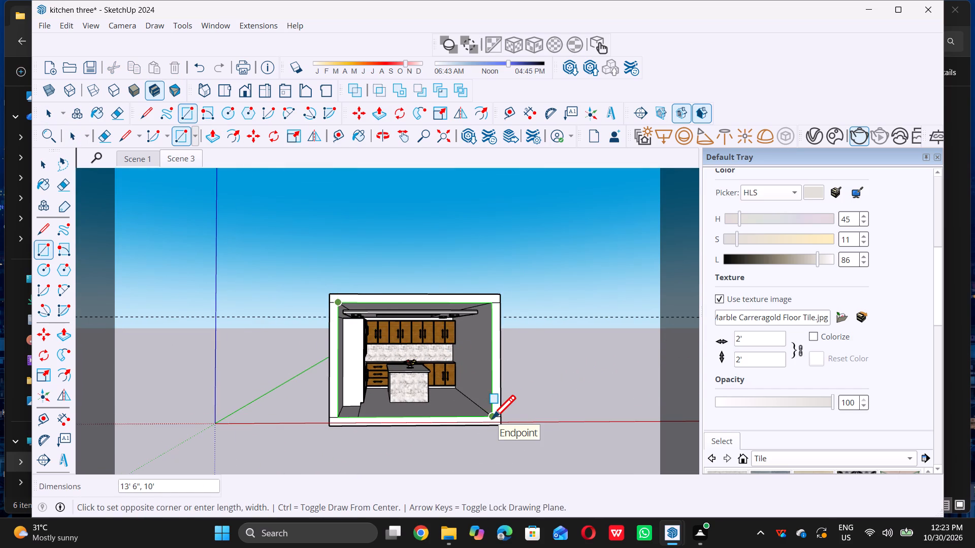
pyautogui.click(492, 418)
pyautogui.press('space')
# Stop the running V-Ray render, run a new test render of the closed-off room, and dismiss the render windows.
pyautogui.scroll(-4, 440, 355)
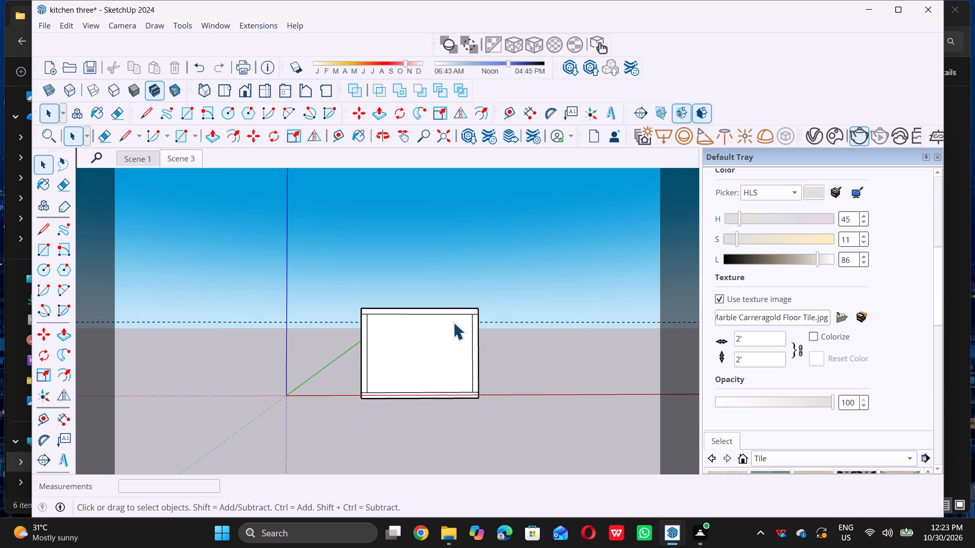
pyautogui.moveTo(451, 323); pyautogui.dragTo(437, 340, button='middle')
pyautogui.tripleClick(822, 134)
pyautogui.click(822, 134)
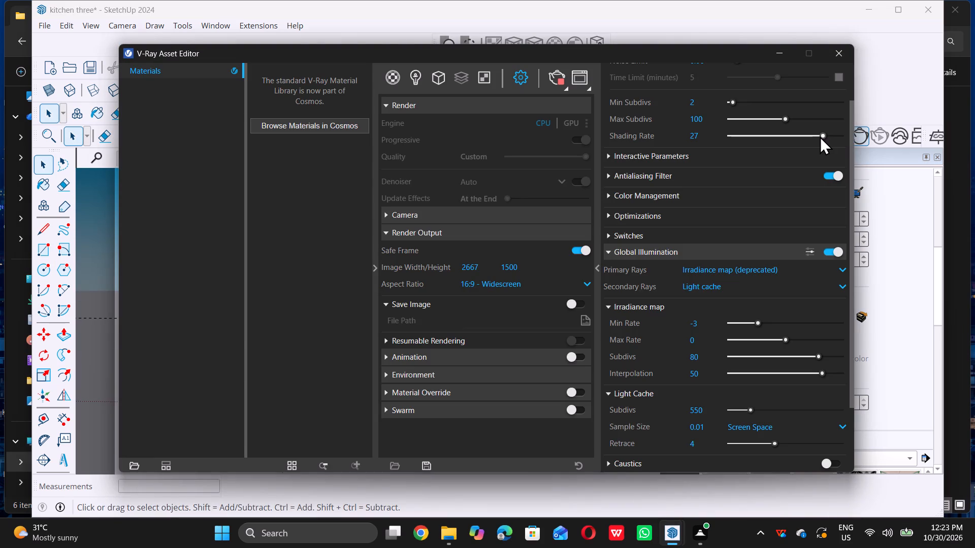
pyautogui.tripleClick(557, 78)
pyautogui.tripleClick(557, 78)
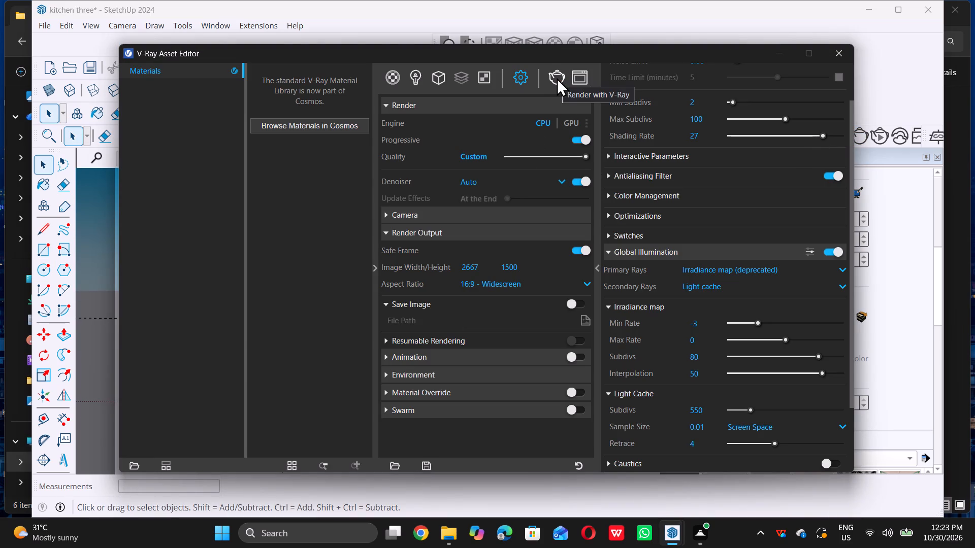
pyautogui.click(555, 75)
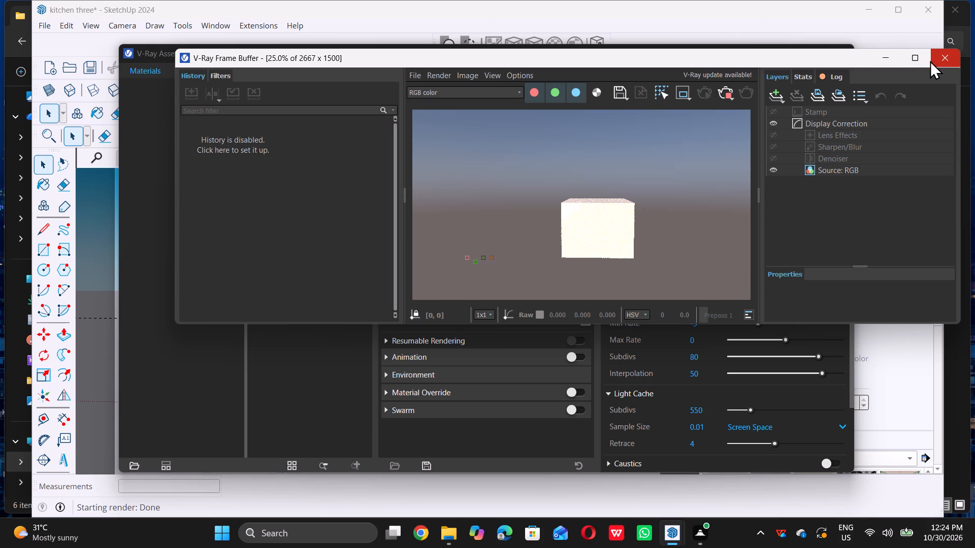
pyautogui.doubleClick(945, 58)
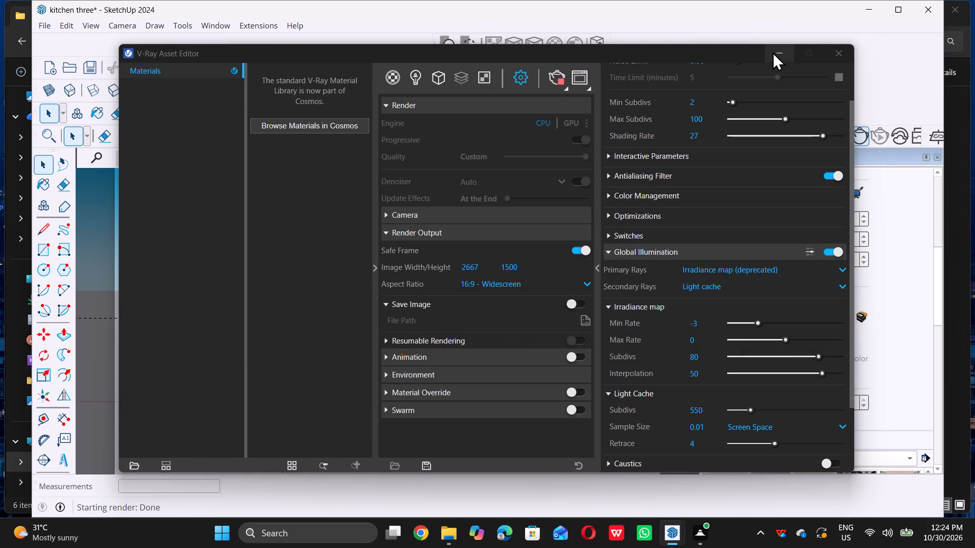
pyautogui.tripleClick(772, 52)
# Examine the kitchen interior from behind the front closing face, looking over the cabinets, backsplash and island.
pyautogui.scroll(5, 419, 387)
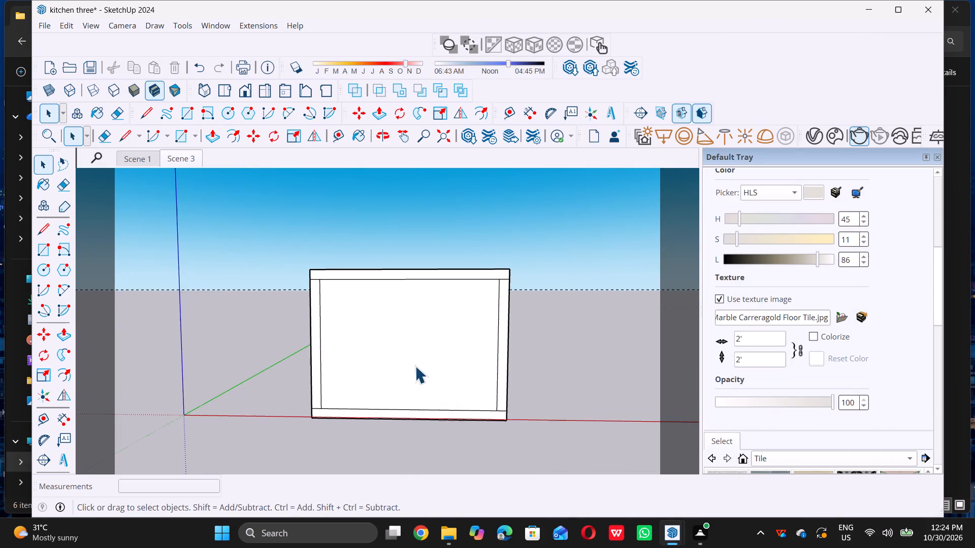
pyautogui.scroll(1, 391, 301)
pyautogui.scroll(-1, 391, 301)
pyautogui.scroll(16, 391, 301)
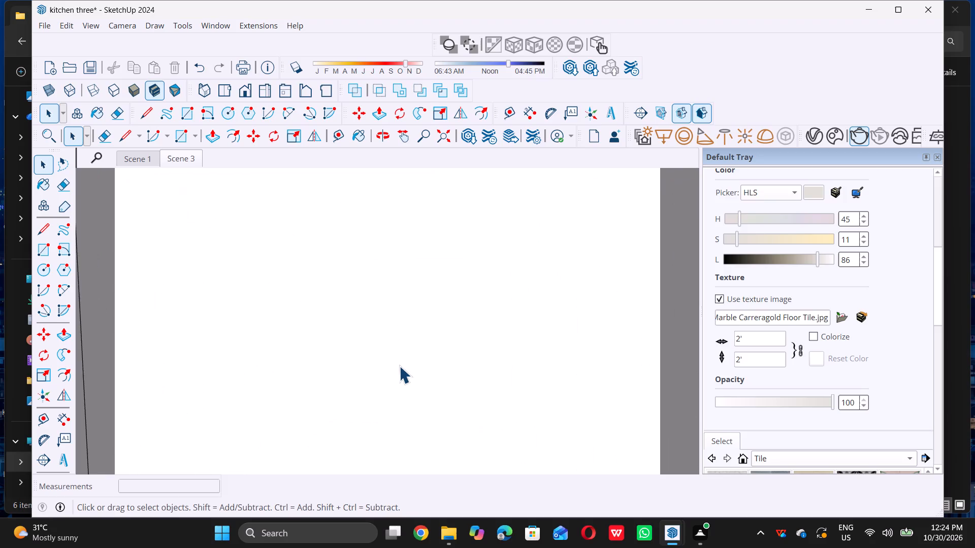
pyautogui.scroll(20, 399, 366)
pyautogui.scroll(3, 399, 366)
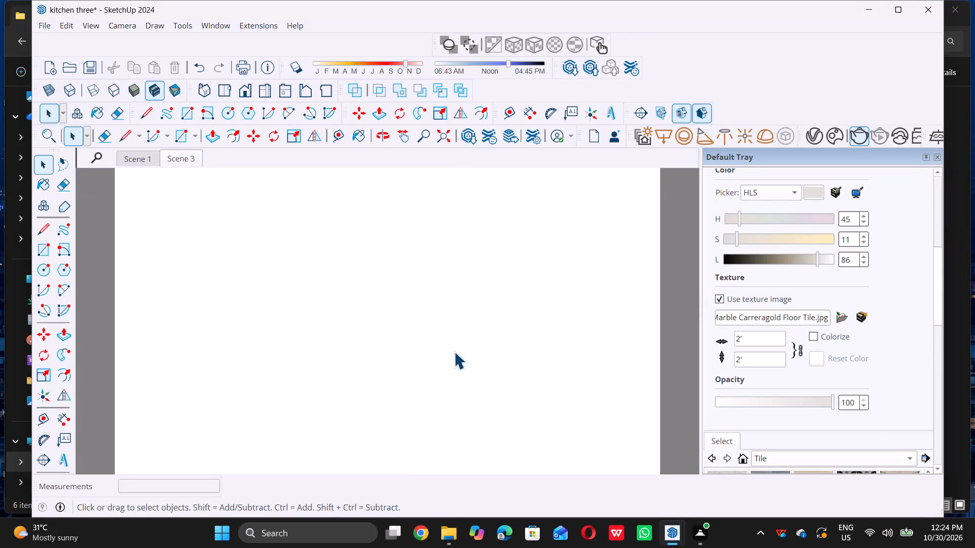
pyautogui.scroll(20, 454, 352)
pyautogui.scroll(11, 454, 352)
pyautogui.scroll(11, 454, 352)
pyautogui.scroll(10, 454, 352)
pyautogui.scroll(-7, 454, 352)
pyautogui.scroll(20, 454, 352)
pyautogui.scroll(4, 454, 352)
pyautogui.scroll(20, 454, 352)
pyautogui.scroll(8, 454, 352)
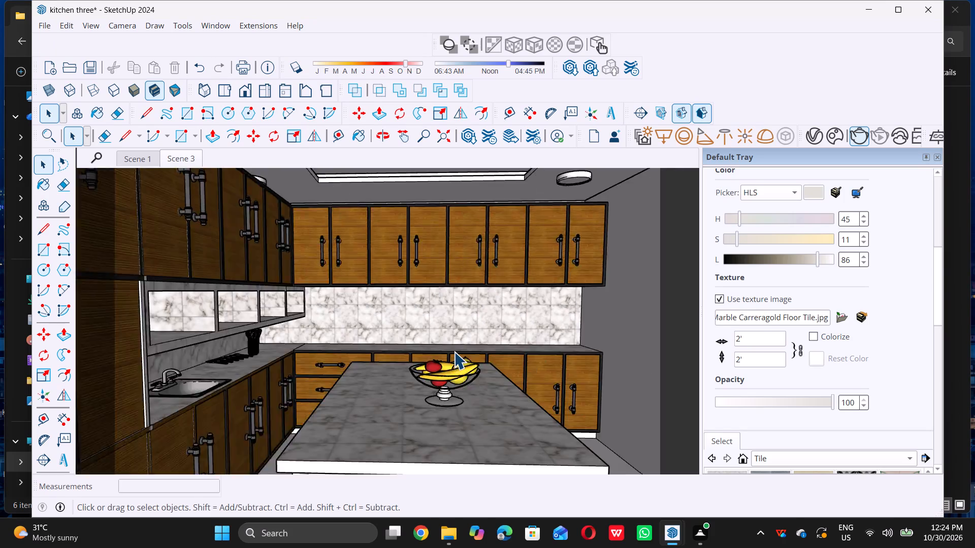
pyautogui.scroll(2, 454, 352)
pyautogui.scroll(-3, 454, 352)
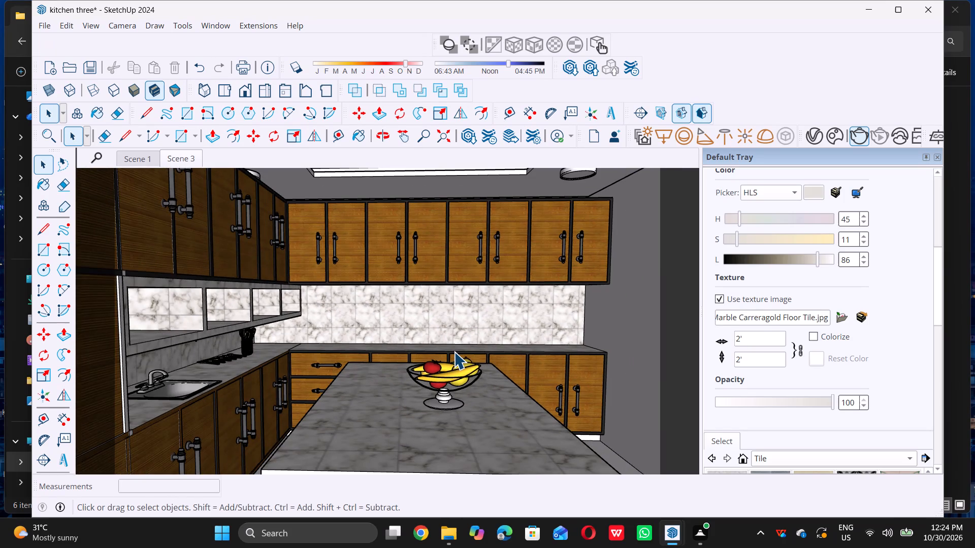
pyautogui.keyDown('shift'); pyautogui.moveTo(466, 362); pyautogui.dragTo(452, 356, button='middle'); pyautogui.keyUp('shift')
pyautogui.scroll(1, 571, 354)
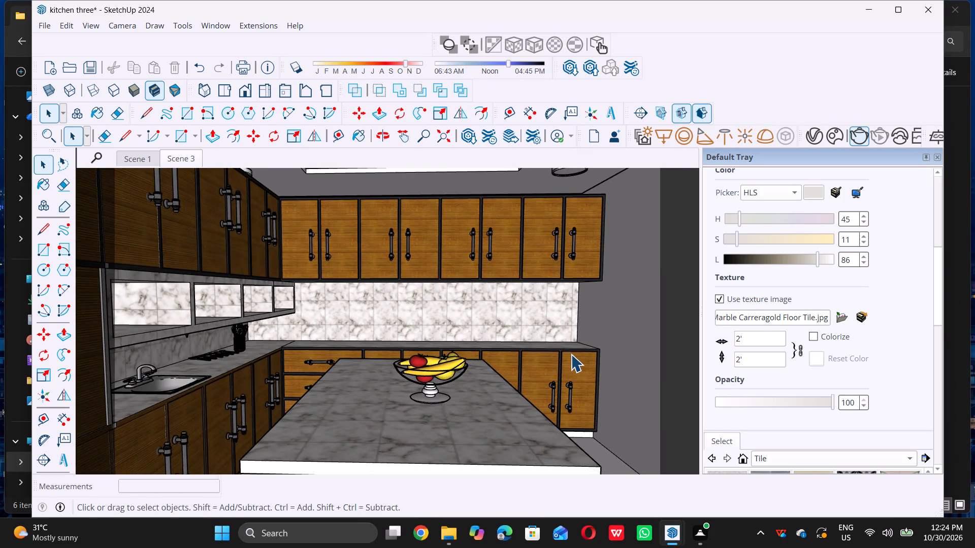
pyautogui.moveTo(571, 354); pyautogui.dragTo(494, 350, button='middle')
pyautogui.scroll(-2, 495, 337)
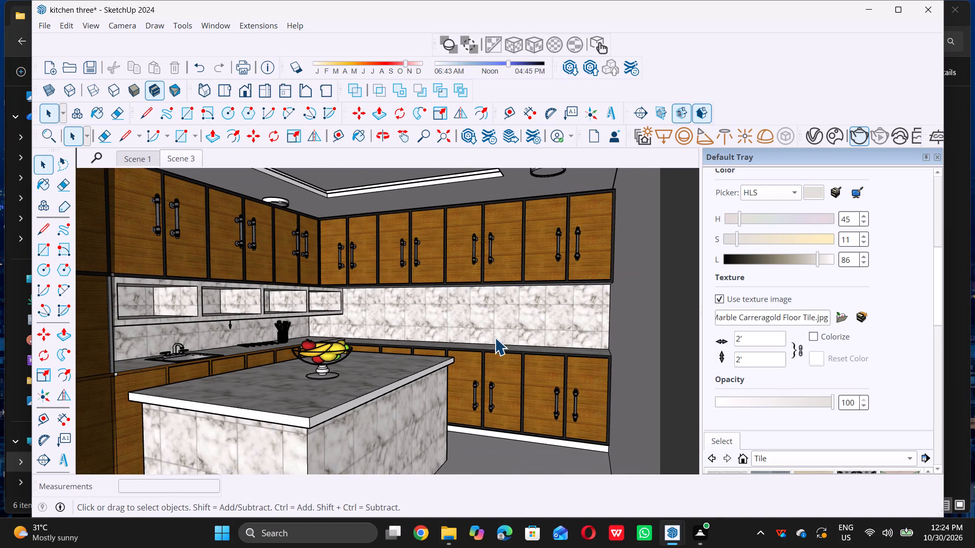
pyautogui.keyDown('shift'); pyautogui.moveTo(355, 243); pyautogui.dragTo(437, 267, button='middle'); pyautogui.keyUp('shift')
pyautogui.scroll(-4, 376, 249)
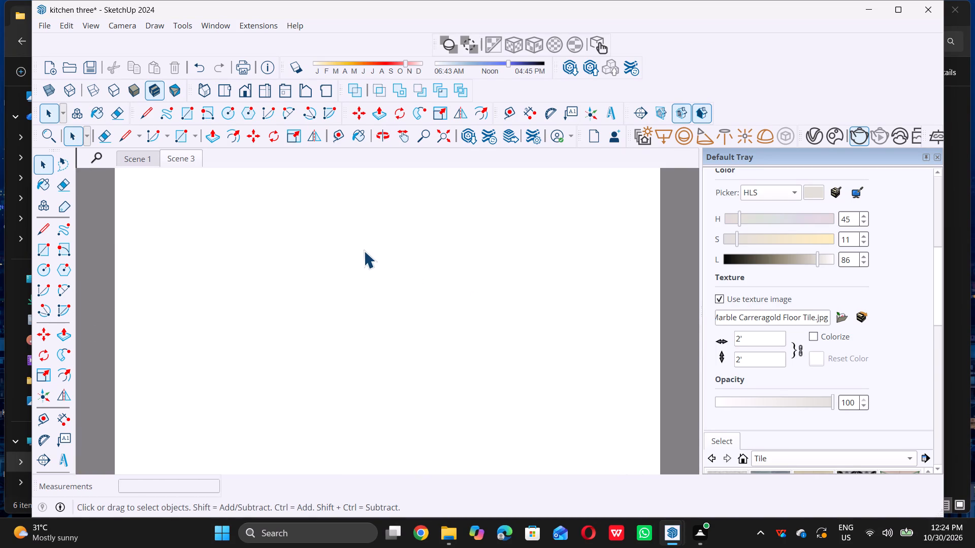
pyautogui.scroll(-10, 364, 251)
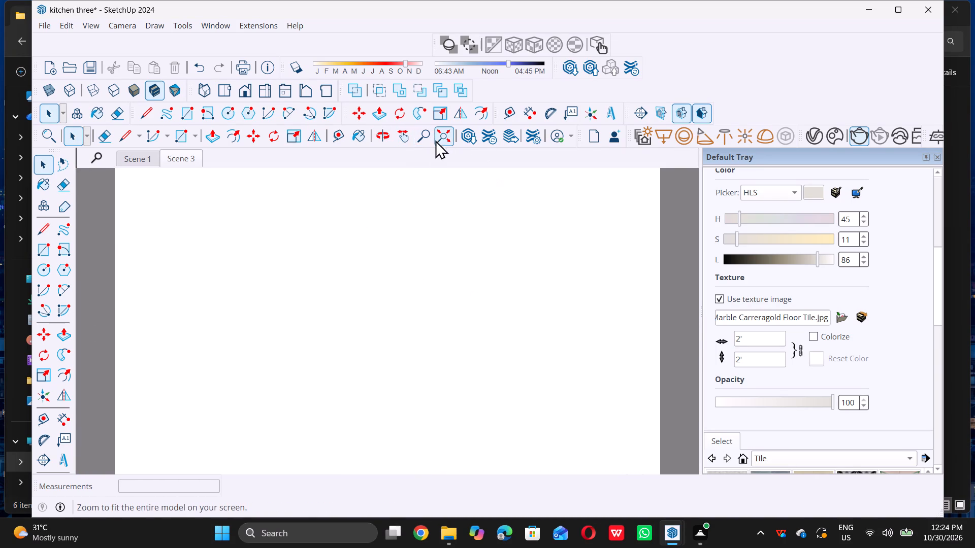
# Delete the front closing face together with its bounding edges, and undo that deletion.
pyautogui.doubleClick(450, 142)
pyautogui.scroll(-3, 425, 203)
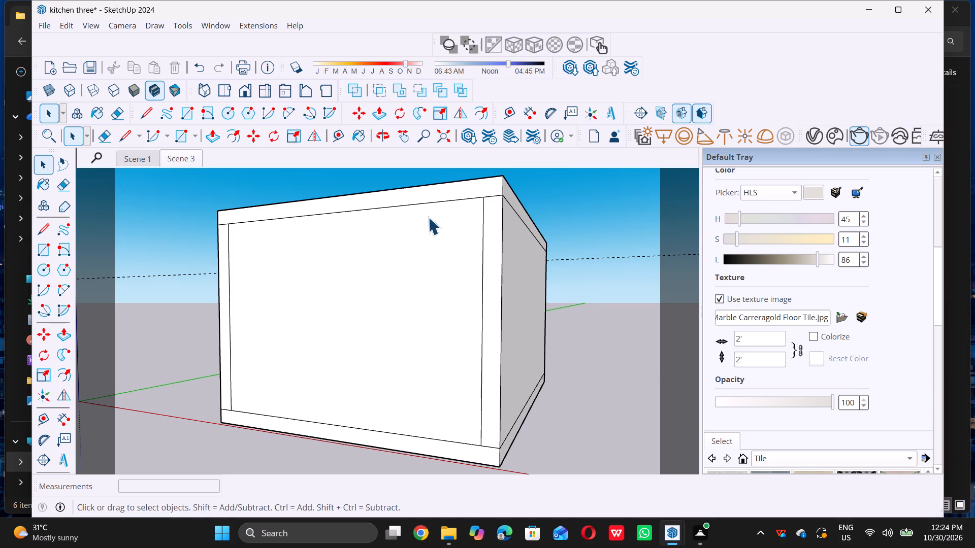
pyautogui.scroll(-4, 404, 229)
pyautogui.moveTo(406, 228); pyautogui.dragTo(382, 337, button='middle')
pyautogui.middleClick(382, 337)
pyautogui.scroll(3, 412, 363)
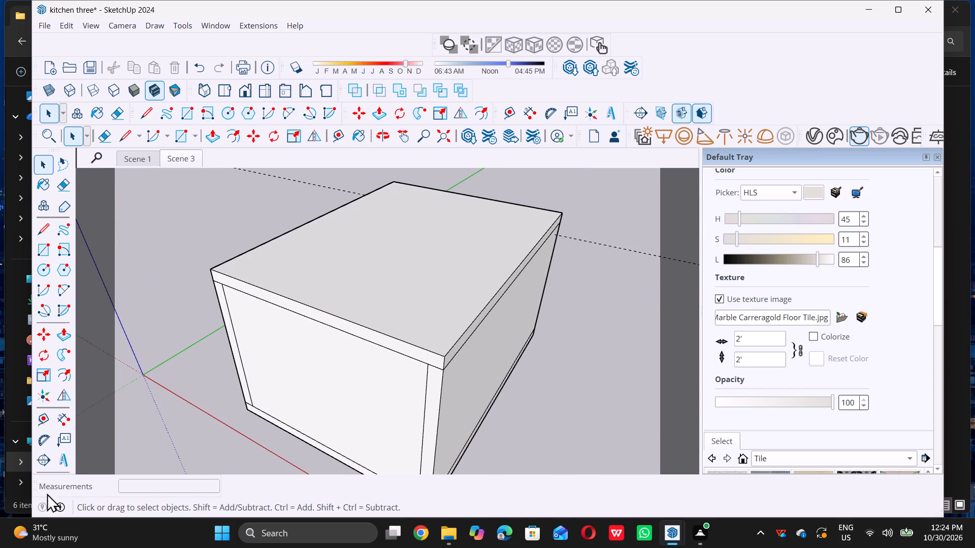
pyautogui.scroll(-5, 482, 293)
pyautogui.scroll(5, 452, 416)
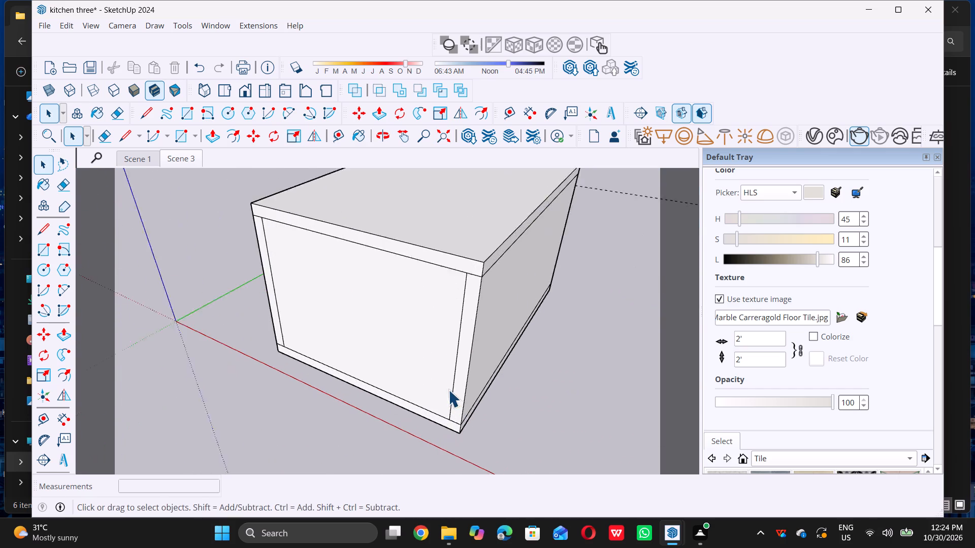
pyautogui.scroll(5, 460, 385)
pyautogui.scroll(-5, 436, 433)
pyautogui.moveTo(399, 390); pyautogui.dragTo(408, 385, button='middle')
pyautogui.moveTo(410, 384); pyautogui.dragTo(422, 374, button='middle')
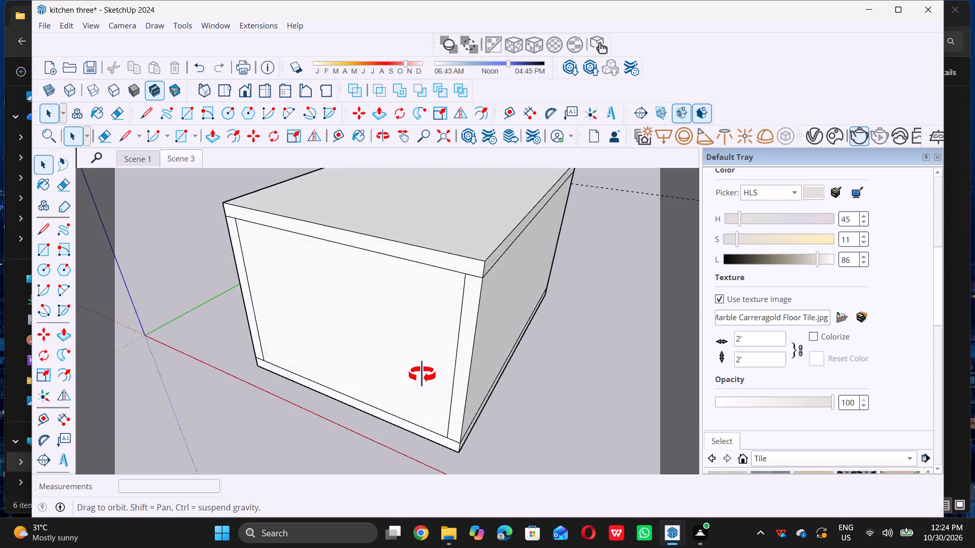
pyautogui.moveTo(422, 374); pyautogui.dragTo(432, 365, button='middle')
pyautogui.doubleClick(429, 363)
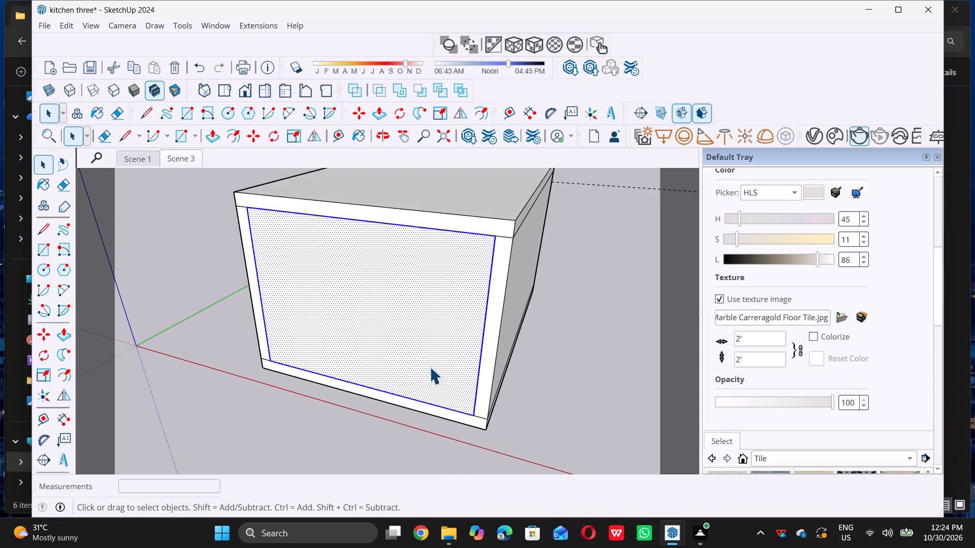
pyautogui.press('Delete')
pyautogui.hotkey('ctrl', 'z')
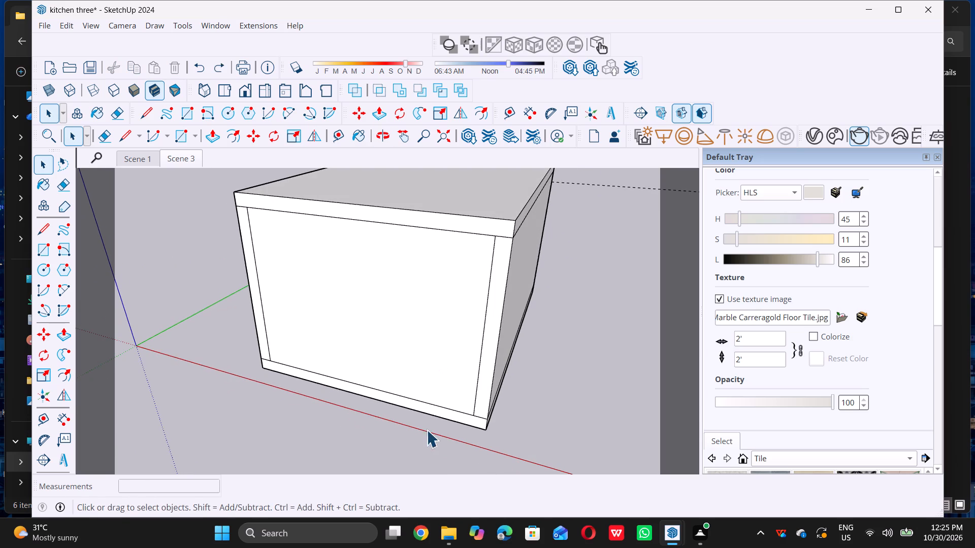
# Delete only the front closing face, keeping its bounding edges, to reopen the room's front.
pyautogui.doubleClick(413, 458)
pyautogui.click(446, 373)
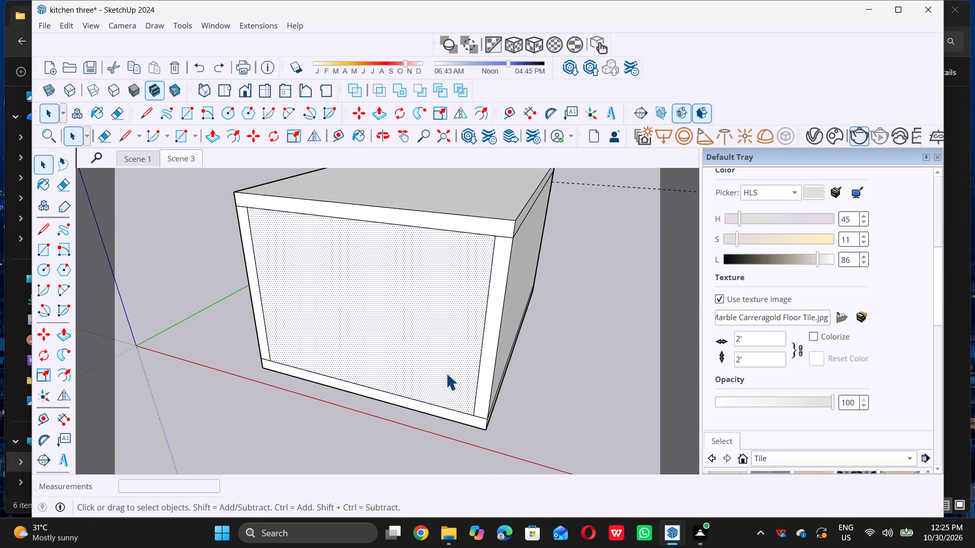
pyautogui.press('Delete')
# Push/Pull the front end of the right side wall outward by about 4' 4 1/2".
pyautogui.scroll(-3, 458, 315)
pyautogui.scroll(4, 470, 373)
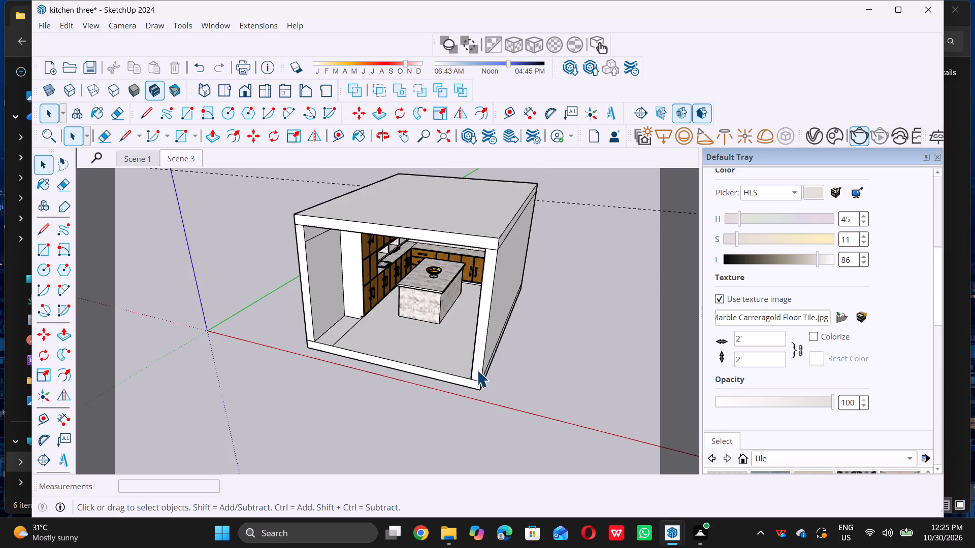
pyautogui.scroll(4, 475, 369)
pyautogui.click(476, 369)
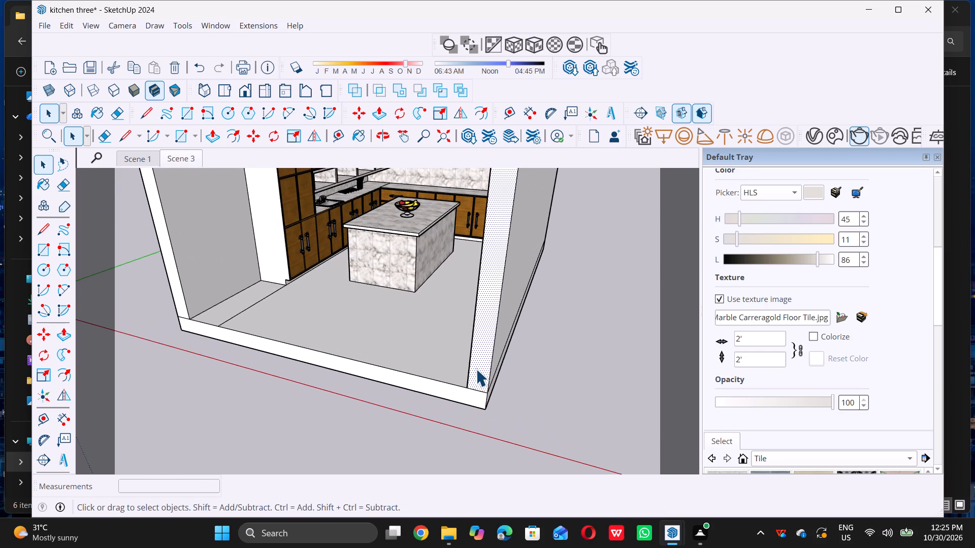
pyautogui.press('p')
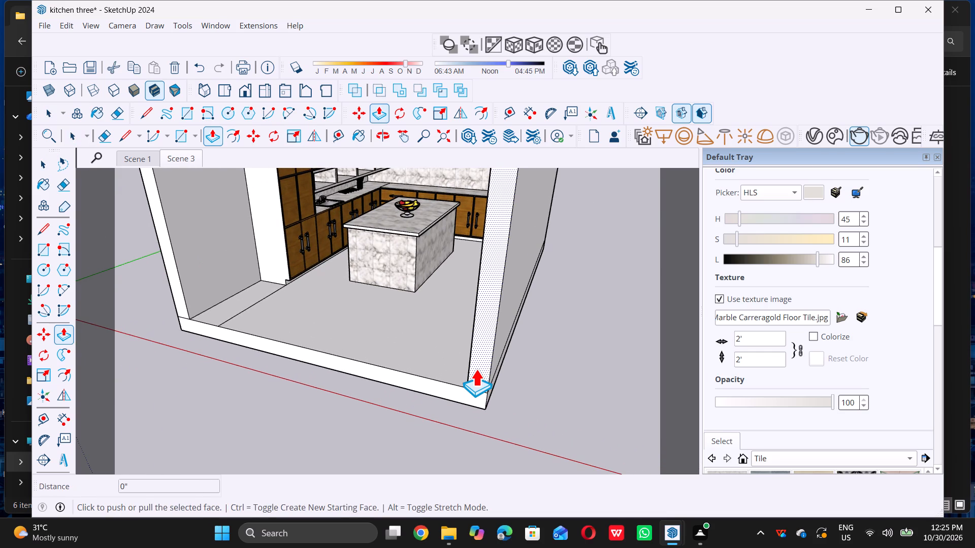
pyautogui.click(476, 369)
pyautogui.scroll(-3, 451, 401)
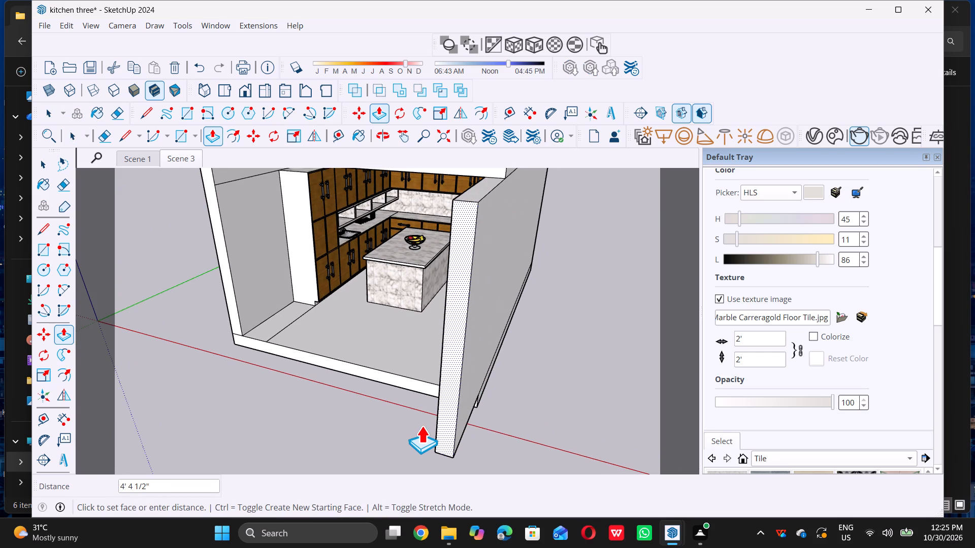
pyautogui.tripleClick(421, 426)
pyautogui.press('space')
pyautogui.click(589, 419)
pyautogui.middleClick(589, 419)
pyautogui.doubleClick(589, 419)
pyautogui.scroll(-4, 480, 427)
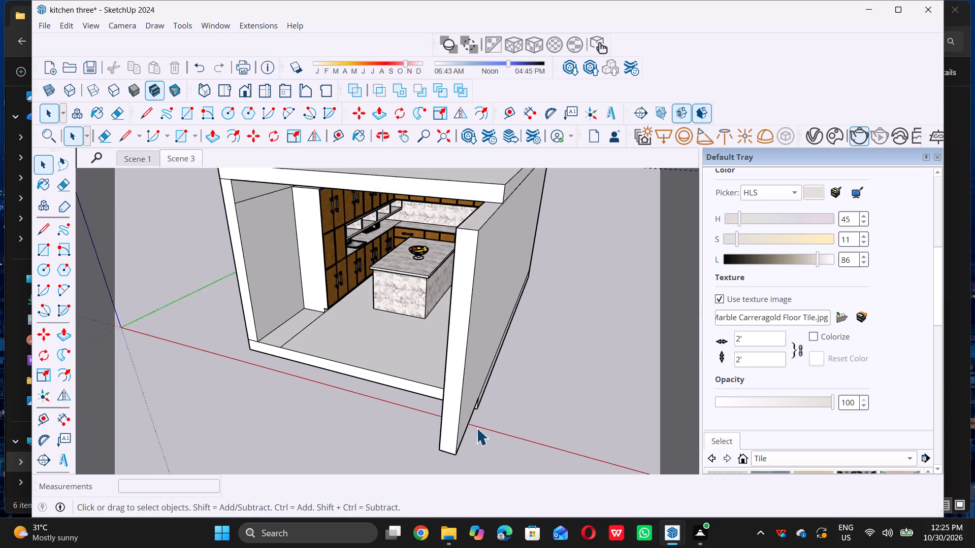
# Push/Pull the front end of the left side wall outward by 4' 4 1/2", level with the right side wall.
pyautogui.scroll(-2, 476, 428)
pyautogui.moveTo(351, 401); pyautogui.dragTo(382, 380, button='middle')
pyautogui.scroll(7, 334, 359)
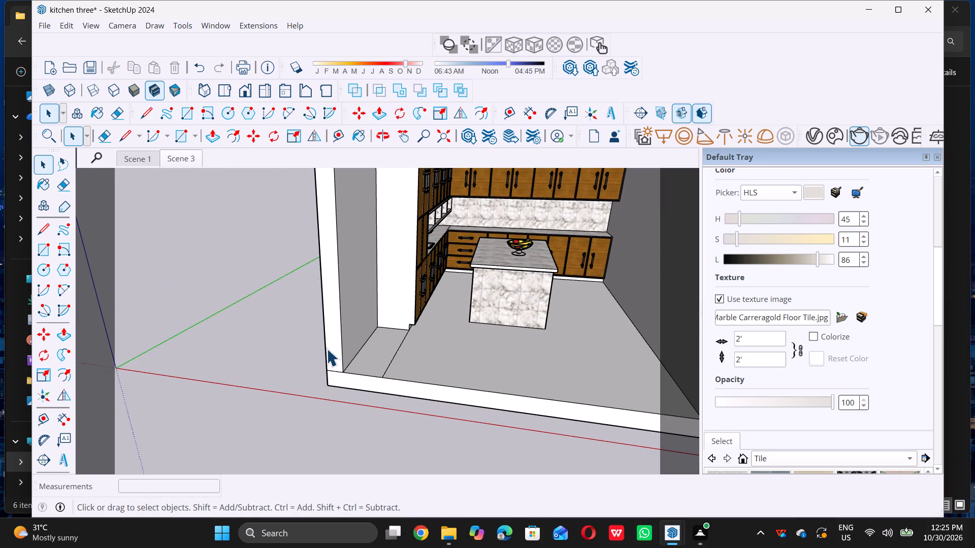
pyautogui.doubleClick(331, 348)
pyautogui.press('p')
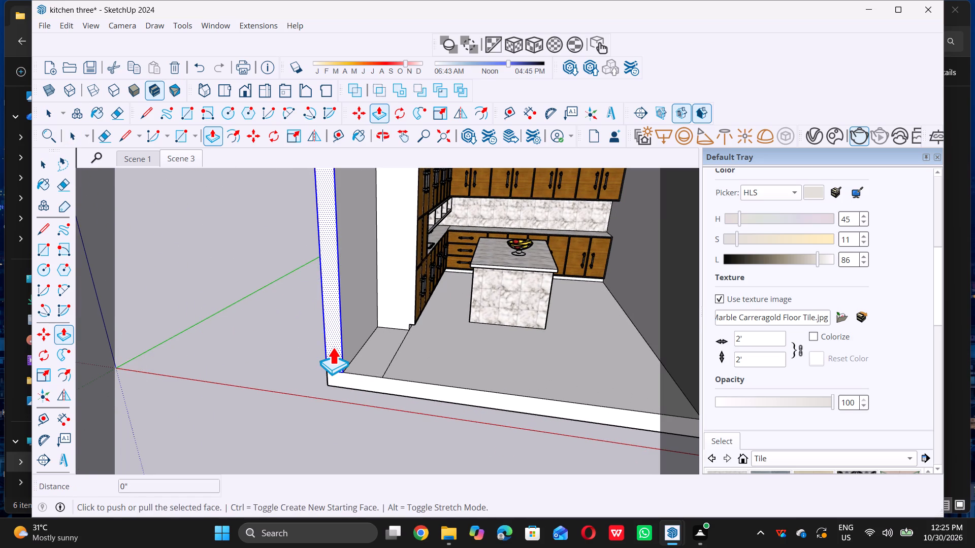
pyautogui.click(333, 347)
pyautogui.scroll(-9, 299, 383)
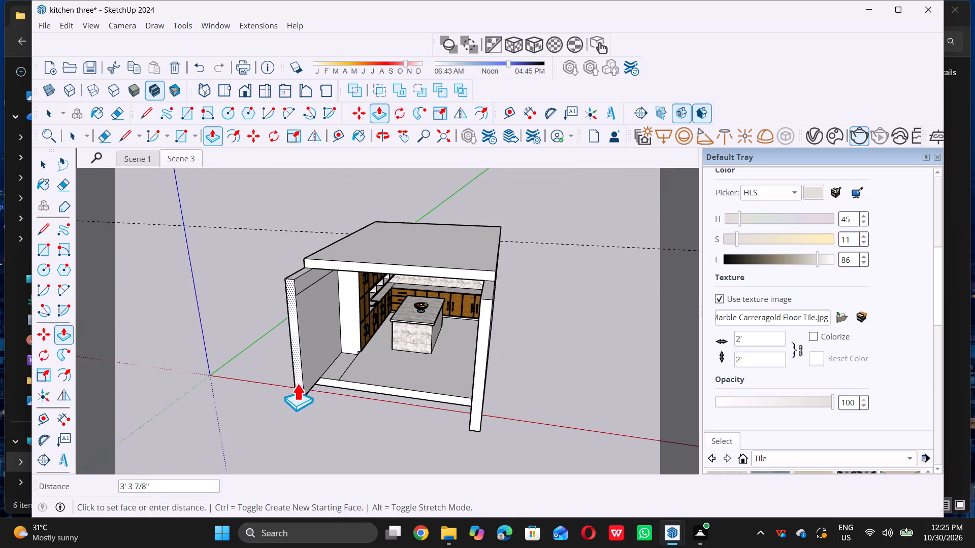
pyautogui.doubleClick(477, 426)
pyautogui.press('space')
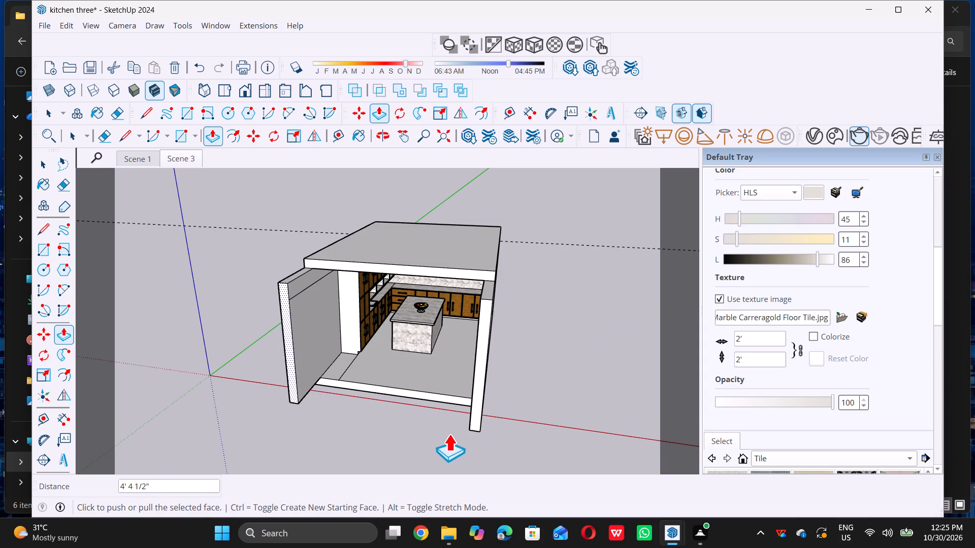
# Push/Pull the floor slab's front edge outward by 4' 4 1/2", flush with the extended side walls.
pyautogui.scroll(-4, 402, 424)
pyautogui.moveTo(395, 404); pyautogui.dragTo(412, 326, button='middle')
pyautogui.scroll(4, 445, 365)
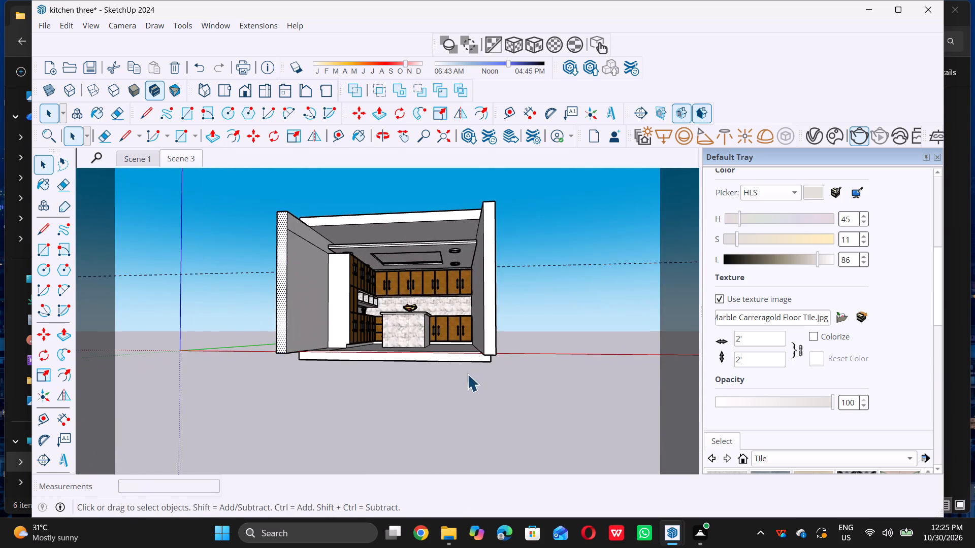
pyautogui.moveTo(467, 373); pyautogui.dragTo(420, 385, button='middle')
pyautogui.scroll(11, 411, 363)
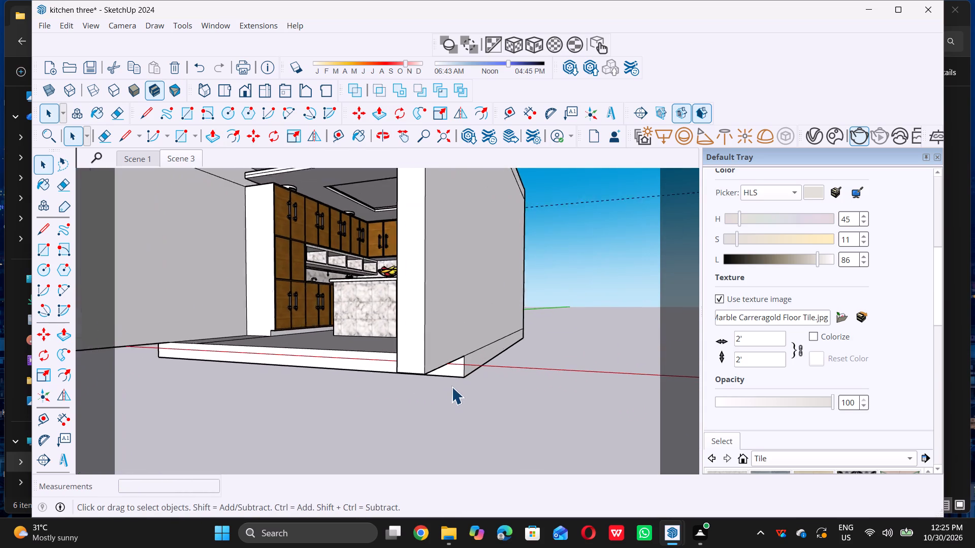
pyautogui.scroll(1, 451, 387)
pyautogui.click(456, 368)
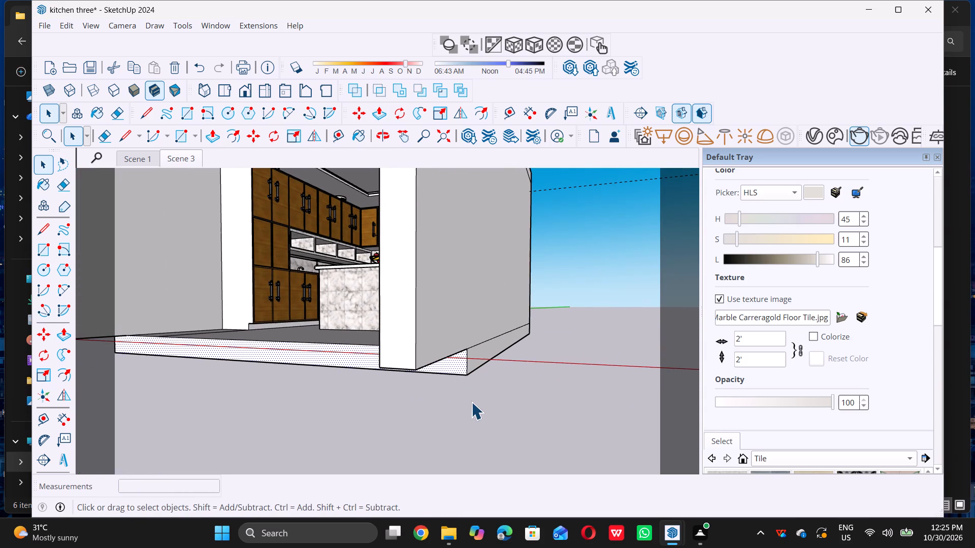
pyautogui.press('p')
pyautogui.click(458, 361)
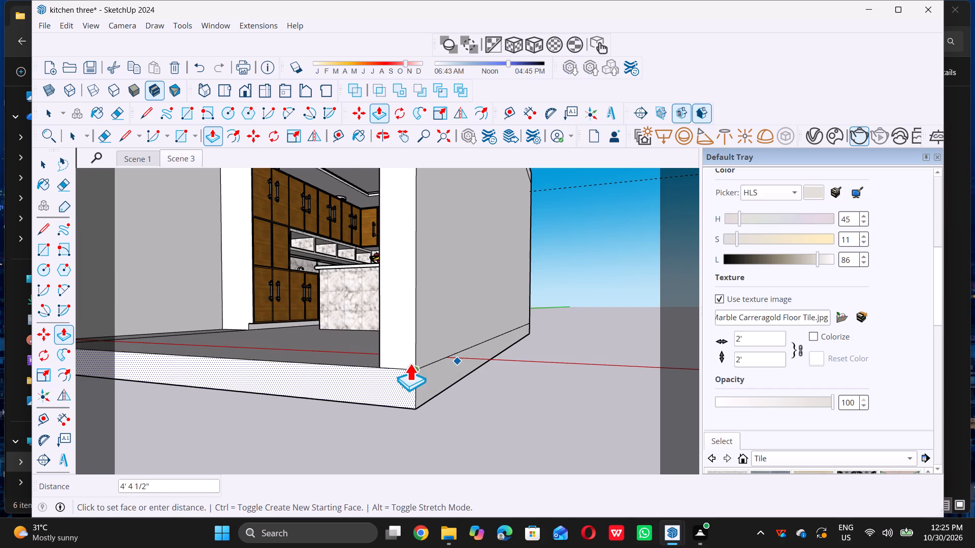
pyautogui.click(403, 360)
pyautogui.press('space')
# Extend the ceiling slab's front edge by the same Push/Pull distance, flush with the side walls, and clear the selection.
pyautogui.scroll(-8, 492, 405)
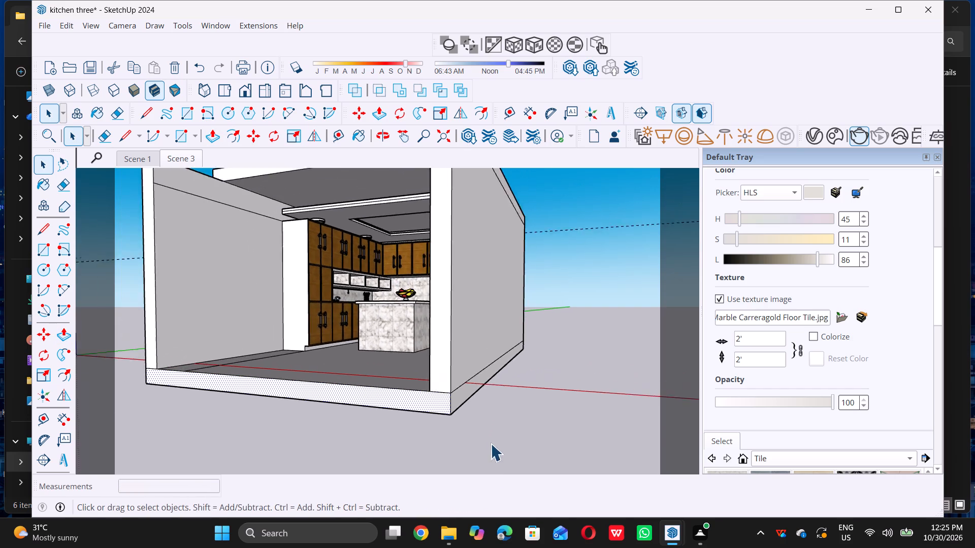
pyautogui.scroll(-8, 491, 443)
pyautogui.moveTo(431, 342); pyautogui.dragTo(440, 374, button='middle')
pyautogui.middleClick(440, 374)
pyautogui.scroll(3, 363, 304)
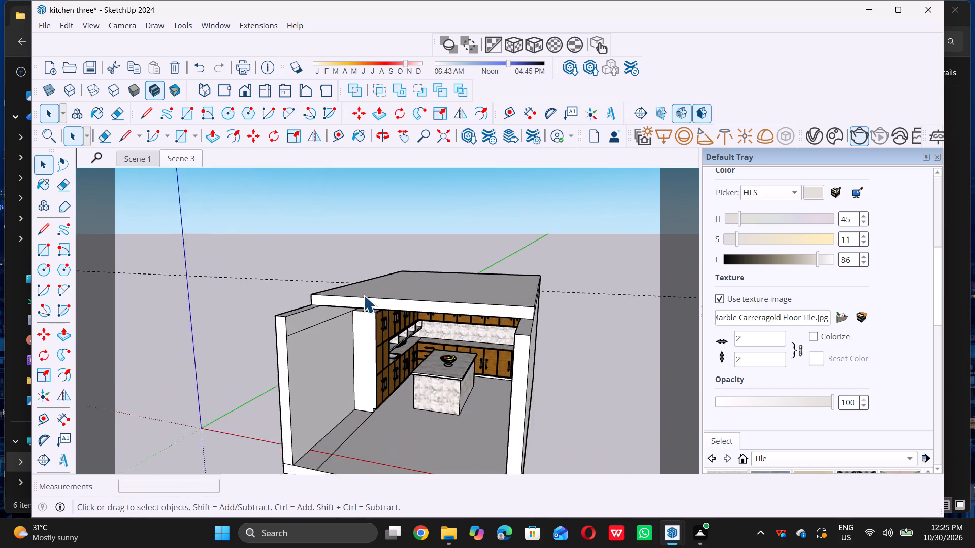
pyautogui.scroll(3, 364, 295)
pyautogui.doubleClick(371, 308)
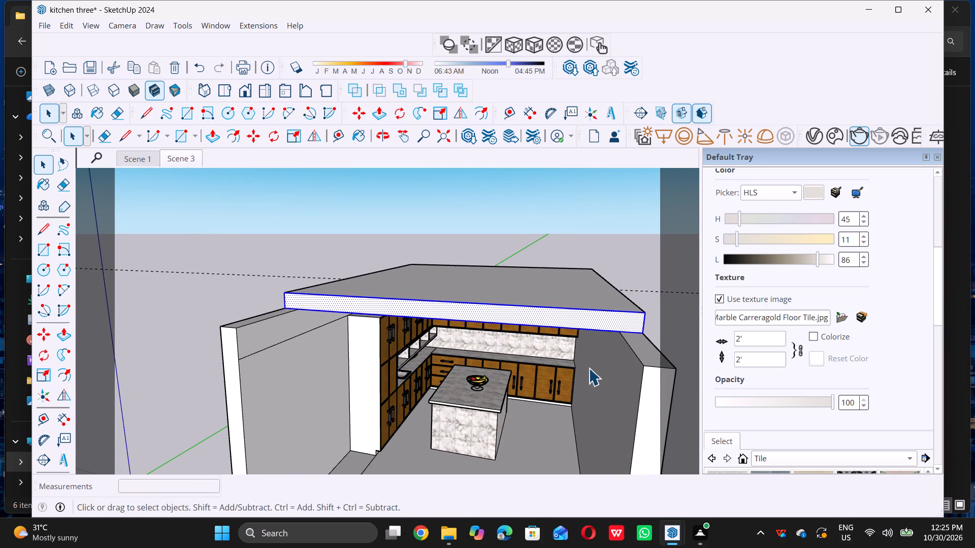
pyautogui.press('p')
pyautogui.doubleClick(624, 319)
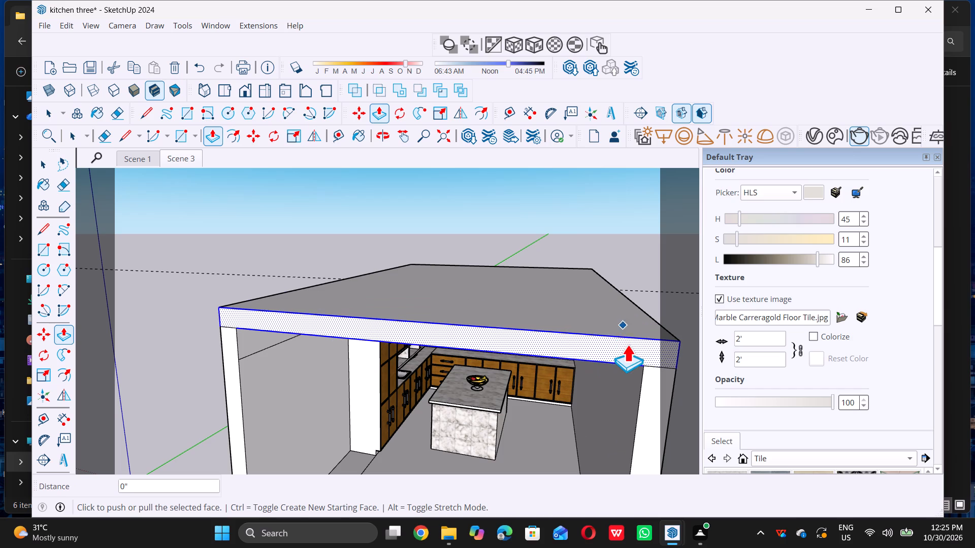
pyautogui.press('space')
pyautogui.scroll(-7, 578, 357)
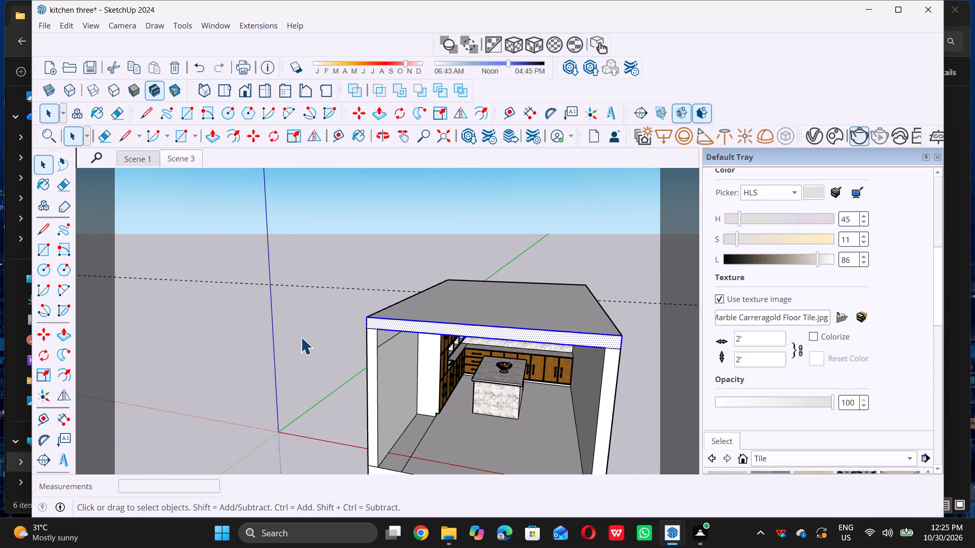
pyautogui.click(301, 337)
# Draw a 13' 6" by 10' rectangle between opposite inner corners of the front opening to close off the room.
pyautogui.scroll(-11, 364, 268)
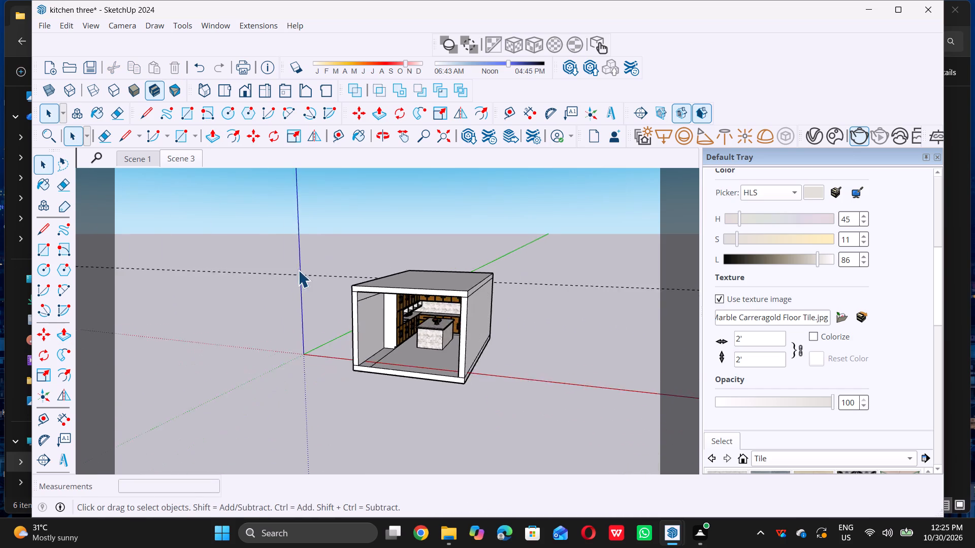
pyautogui.moveTo(299, 286); pyautogui.dragTo(366, 254, button='middle')
pyautogui.scroll(1, 406, 261)
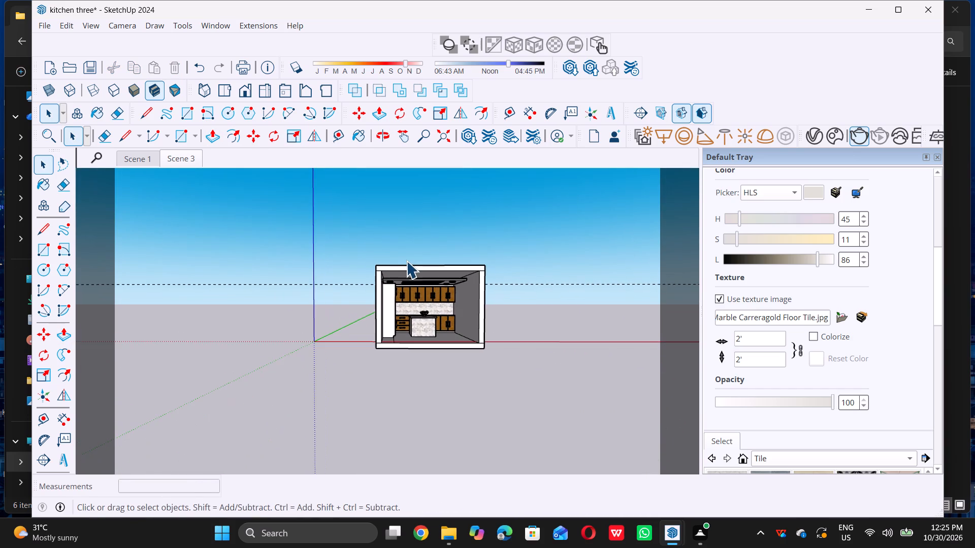
pyautogui.scroll(1, 407, 261)
pyautogui.press('r')
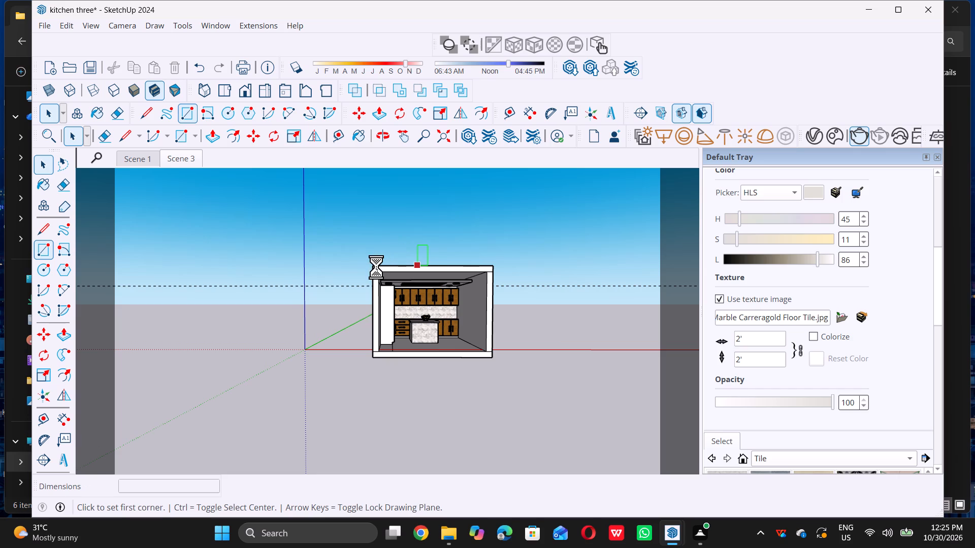
pyautogui.scroll(5, 421, 282)
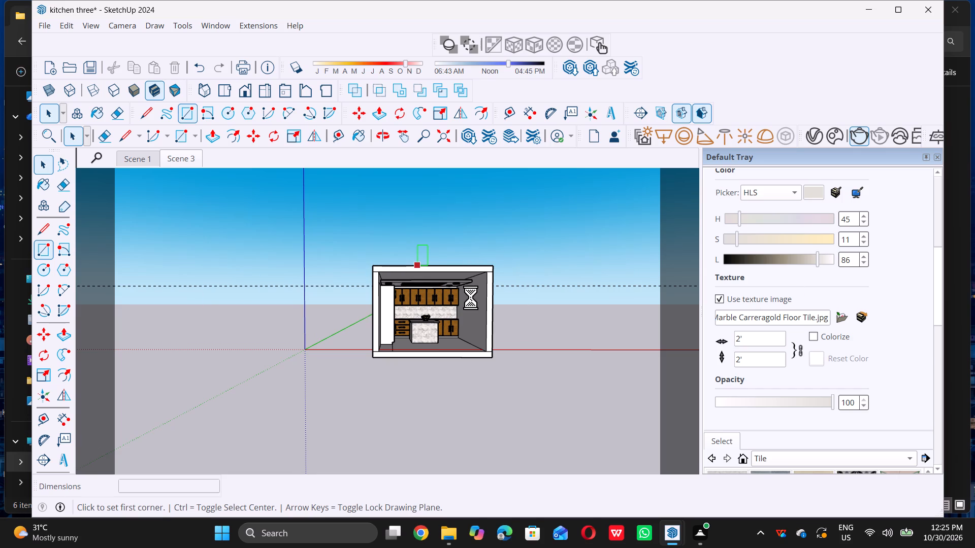
pyautogui.scroll(5, 492, 282)
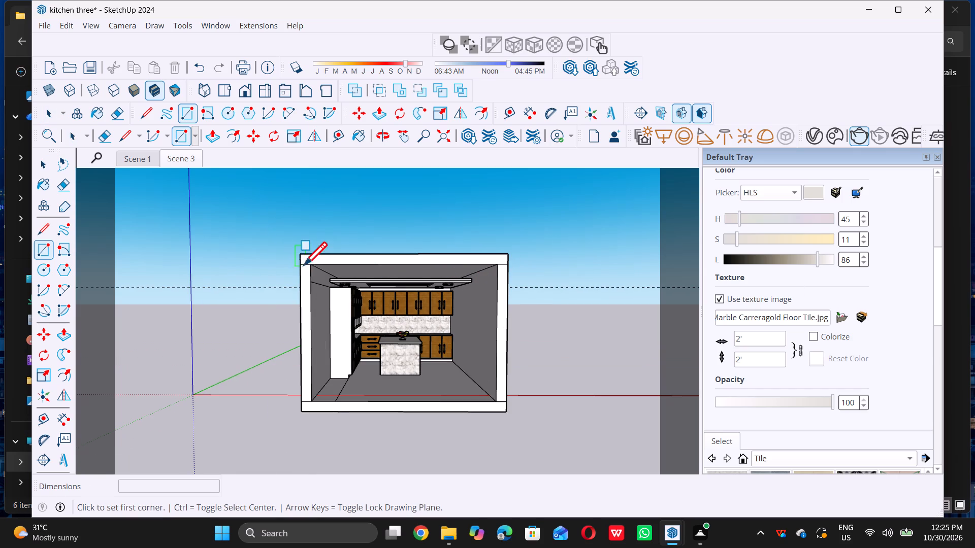
pyautogui.doubleClick(312, 263)
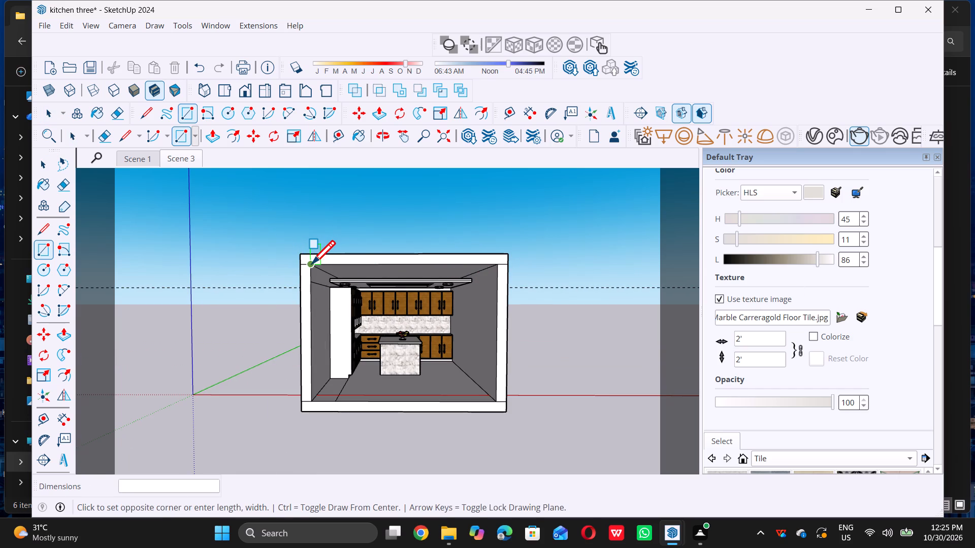
pyautogui.click(498, 403)
pyautogui.press('space')
# Move the view through the new front face to examine the island and cabinets inside the enclosed room.
pyautogui.moveTo(446, 293); pyautogui.dragTo(439, 321, button='middle')
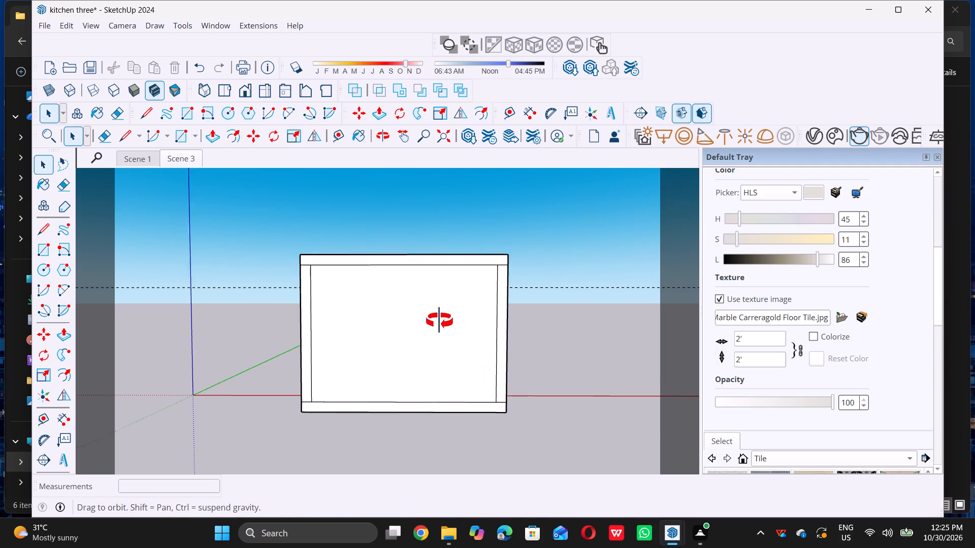
pyautogui.moveTo(439, 321); pyautogui.dragTo(434, 328, button='middle')
pyautogui.scroll(12, 399, 396)
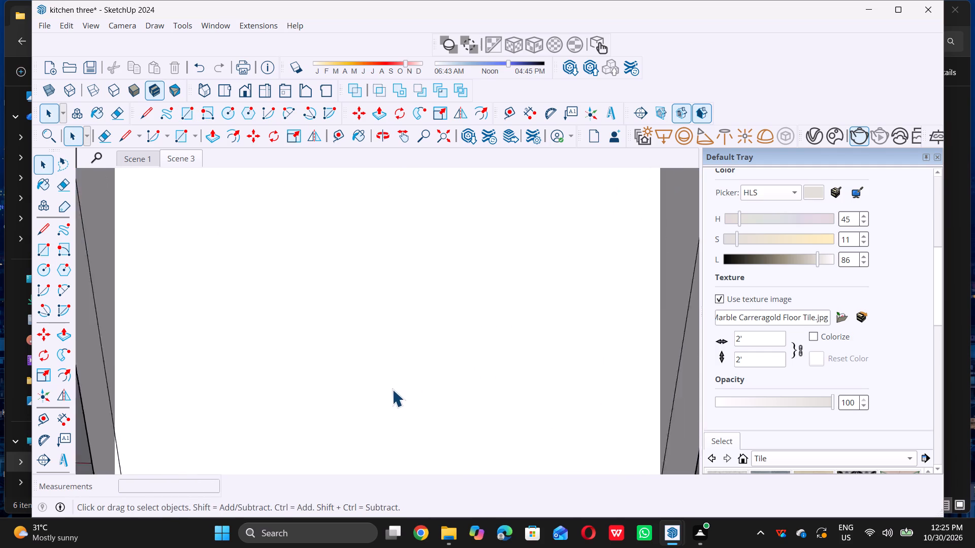
pyautogui.scroll(19, 392, 389)
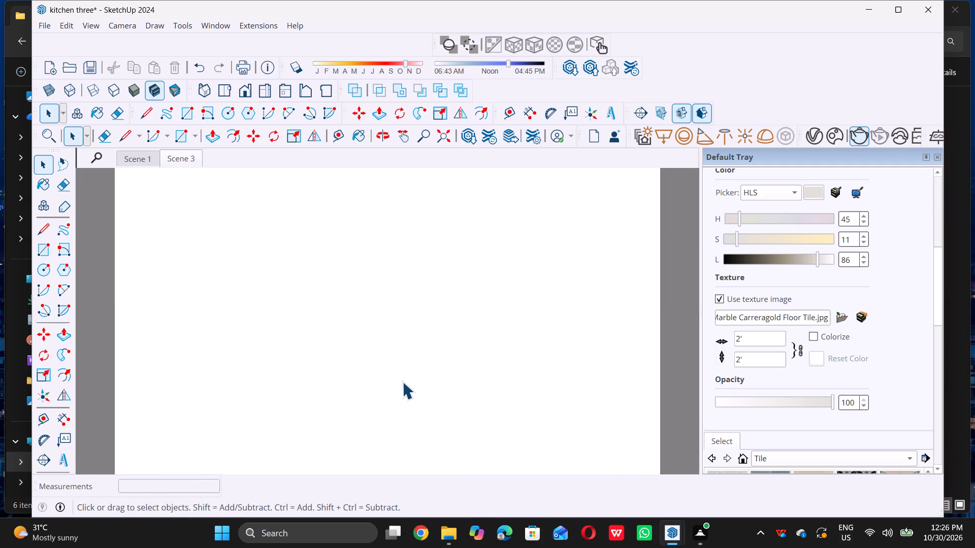
pyautogui.scroll(20, 402, 382)
pyautogui.scroll(6, 402, 382)
pyautogui.scroll(20, 413, 368)
pyautogui.scroll(6, 413, 368)
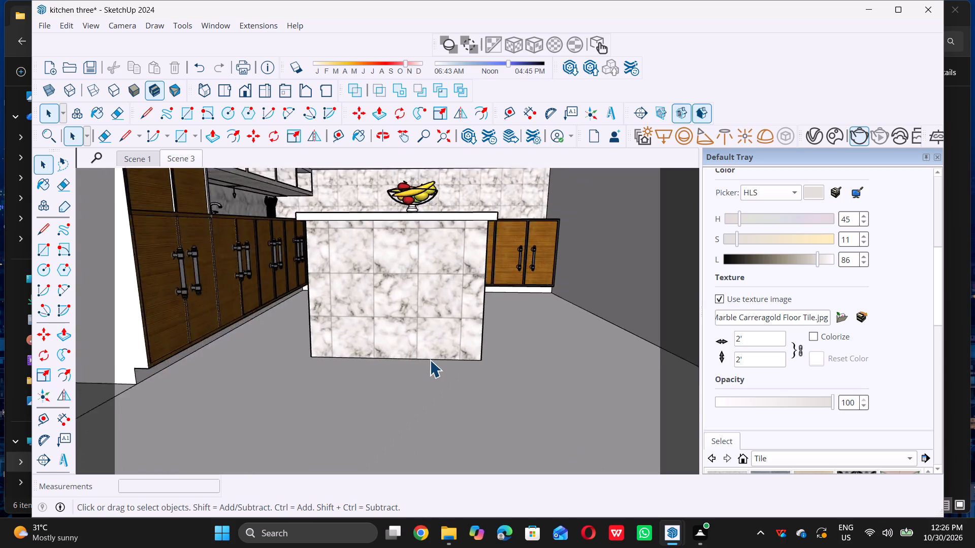
pyautogui.scroll(2, 430, 360)
pyautogui.scroll(-6, 431, 359)
pyautogui.scroll(4, 435, 355)
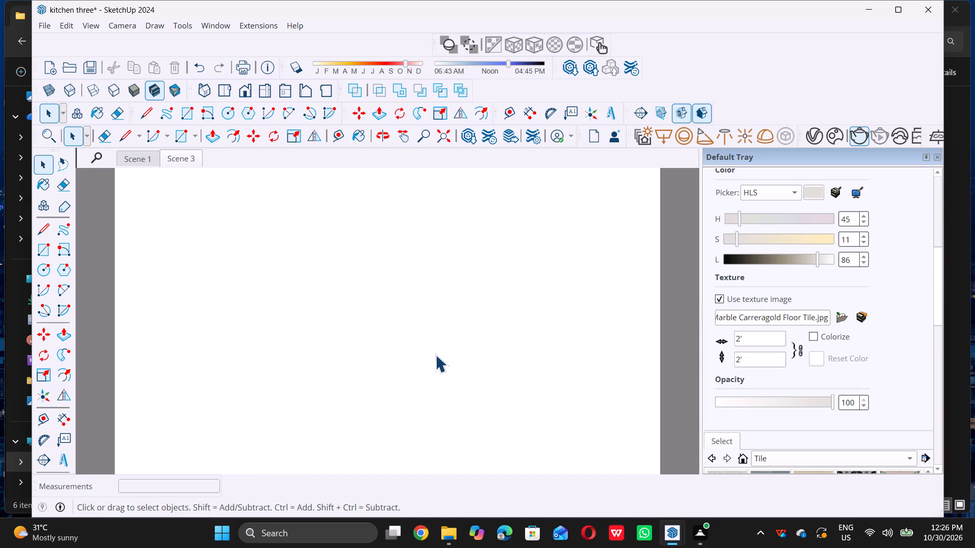
pyautogui.scroll(2, 435, 355)
pyautogui.scroll(20, 435, 355)
pyautogui.scroll(1, 435, 355)
pyautogui.scroll(20, 435, 355)
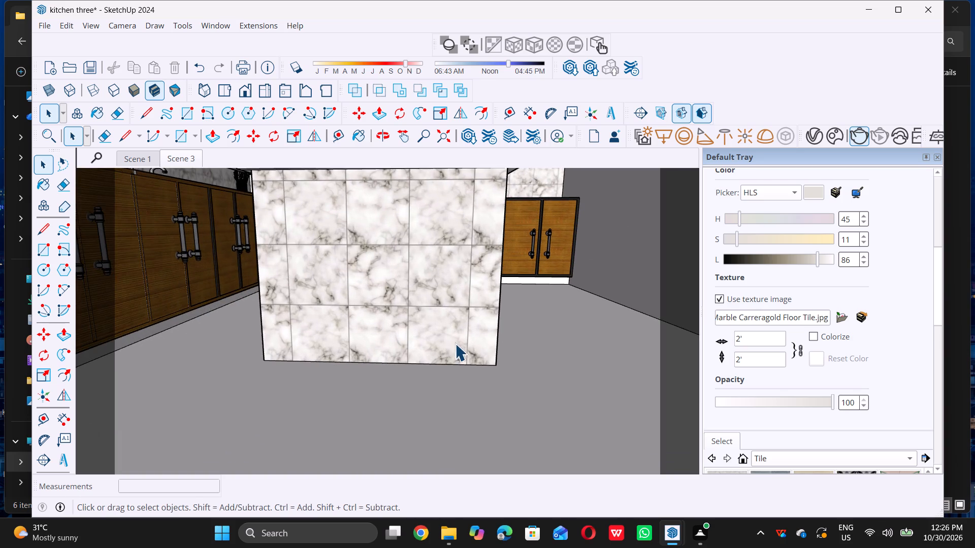
pyautogui.scroll(-2, 453, 337)
pyautogui.moveTo(446, 335); pyautogui.dragTo(436, 315, button='middle')
pyautogui.scroll(-1, 433, 318)
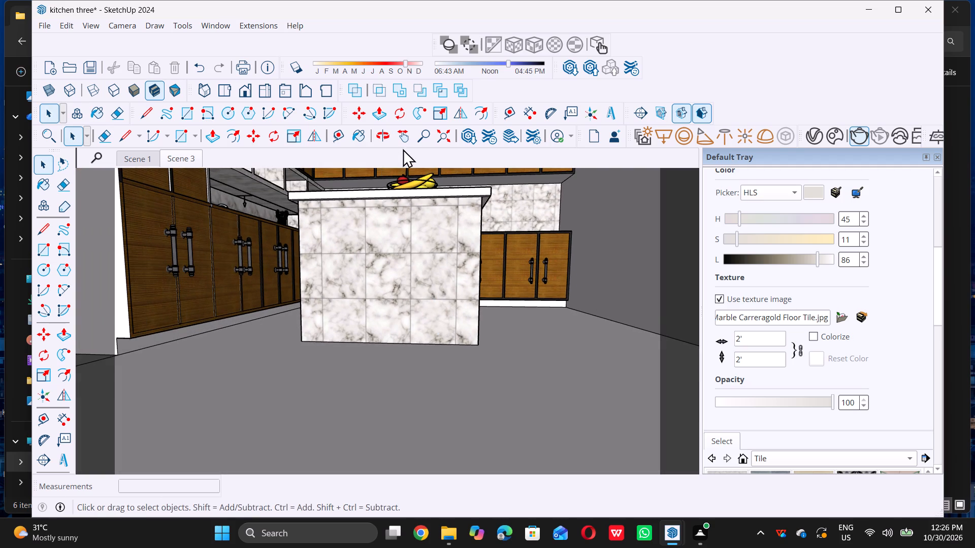
# Pan, orbit and zoom around the front face to look for a wider interior view of the island and cabinets.
pyautogui.click(404, 138)
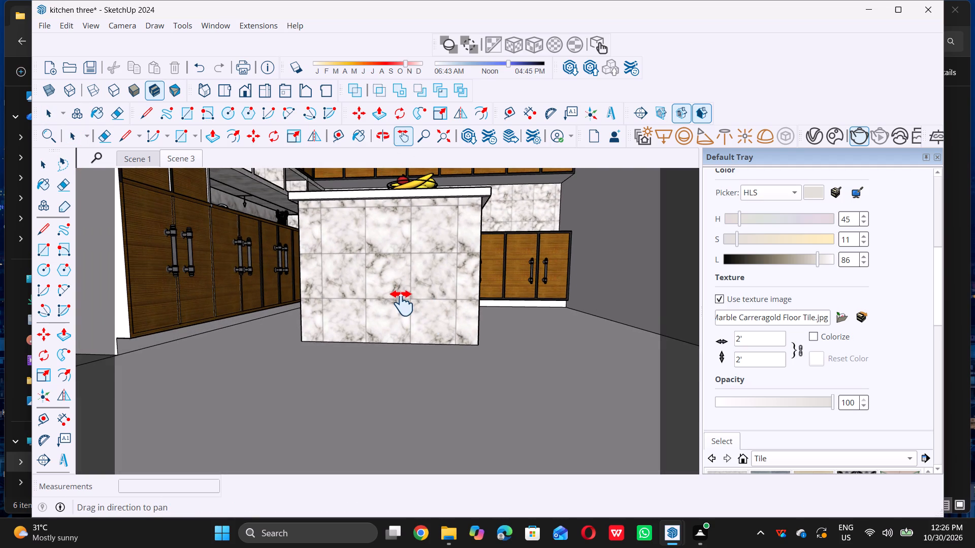
pyautogui.moveTo(402, 302); pyautogui.dragTo(414, 304, button='middle')
pyautogui.middleClick(414, 304)
pyautogui.scroll(-3, 398, 308)
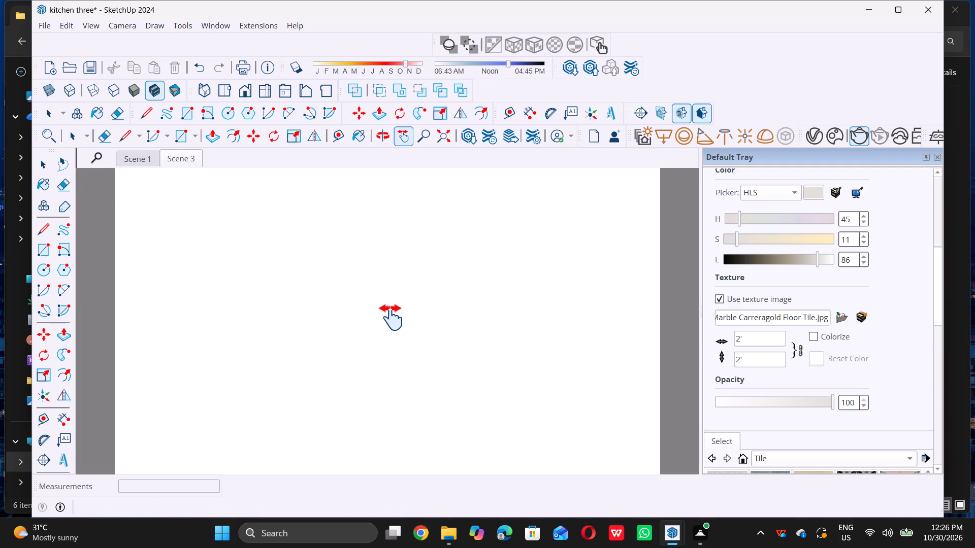
pyautogui.scroll(10, 391, 316)
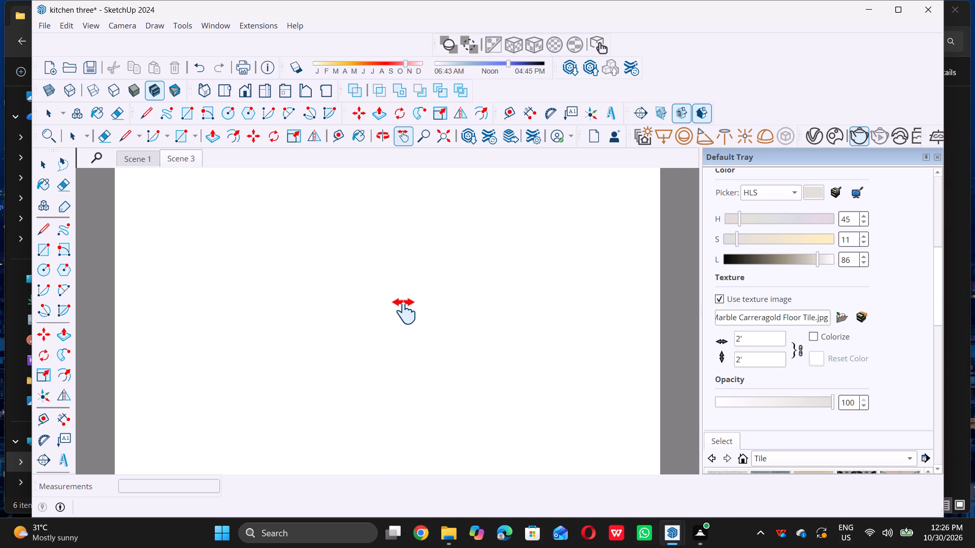
pyautogui.scroll(5, 406, 310)
pyautogui.scroll(-14, 406, 310)
pyautogui.scroll(-4, 422, 348)
pyautogui.middleClick(438, 330)
pyautogui.scroll(9, 438, 330)
pyautogui.scroll(3, 392, 338)
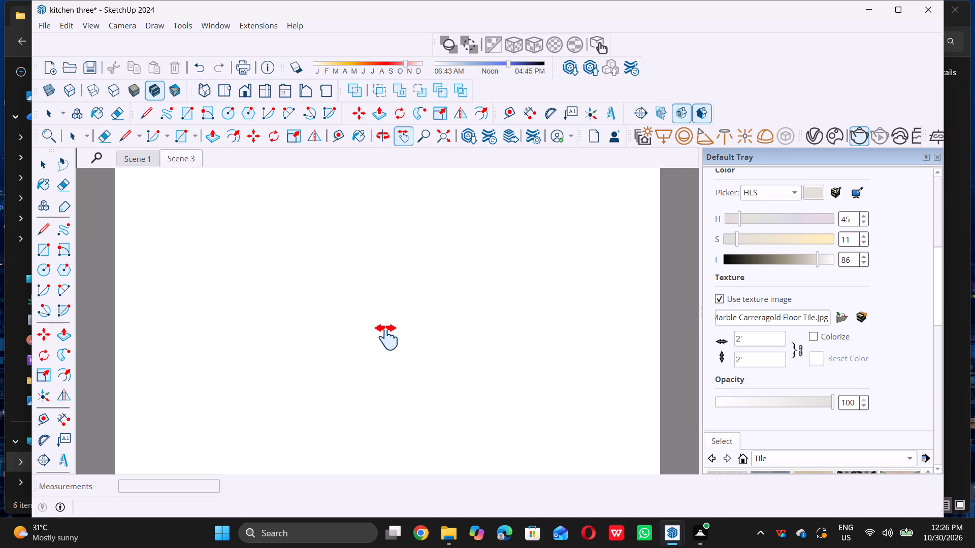
pyautogui.scroll(20, 386, 337)
pyautogui.scroll(9, 386, 337)
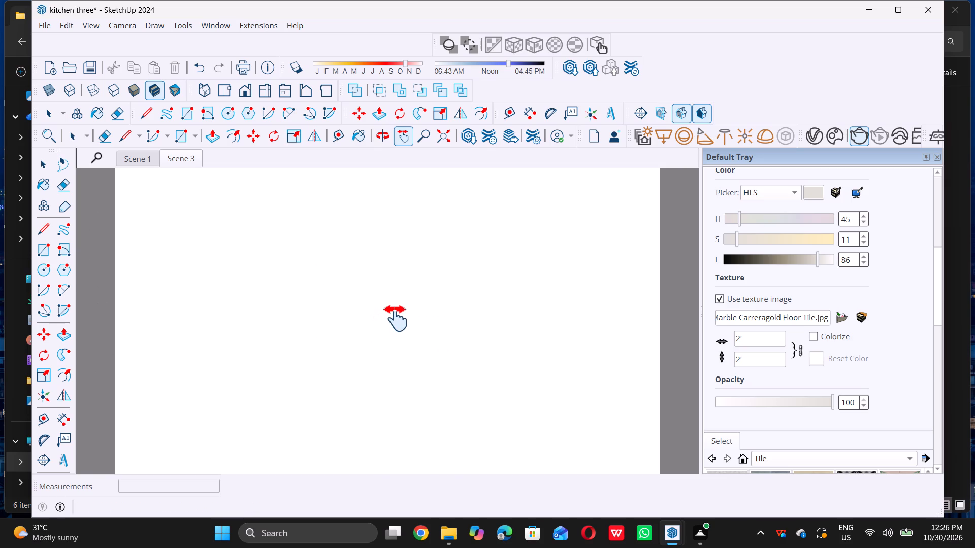
pyautogui.scroll(10, 396, 318)
pyautogui.scroll(-3, 396, 317)
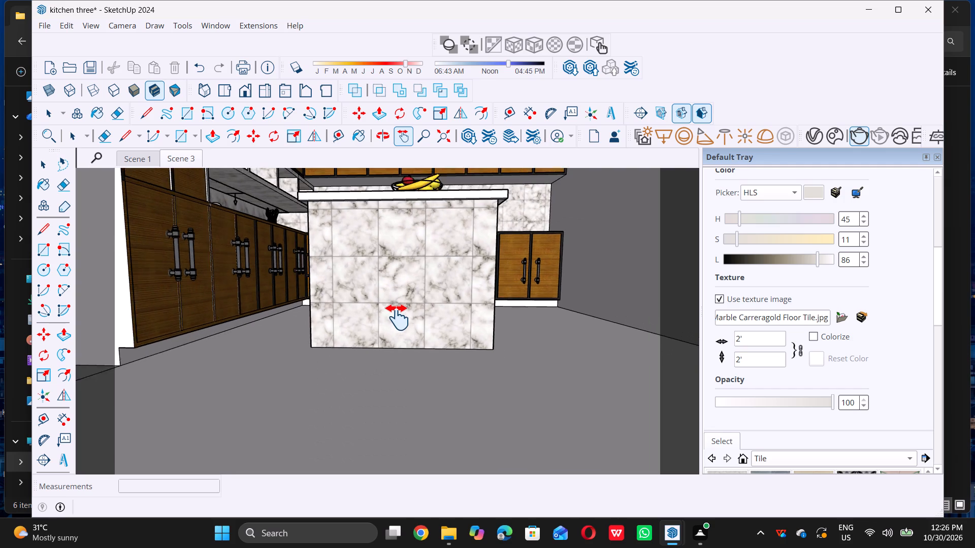
pyautogui.scroll(-1, 397, 317)
pyautogui.moveTo(305, 227); pyautogui.dragTo(286, 230, button='middle')
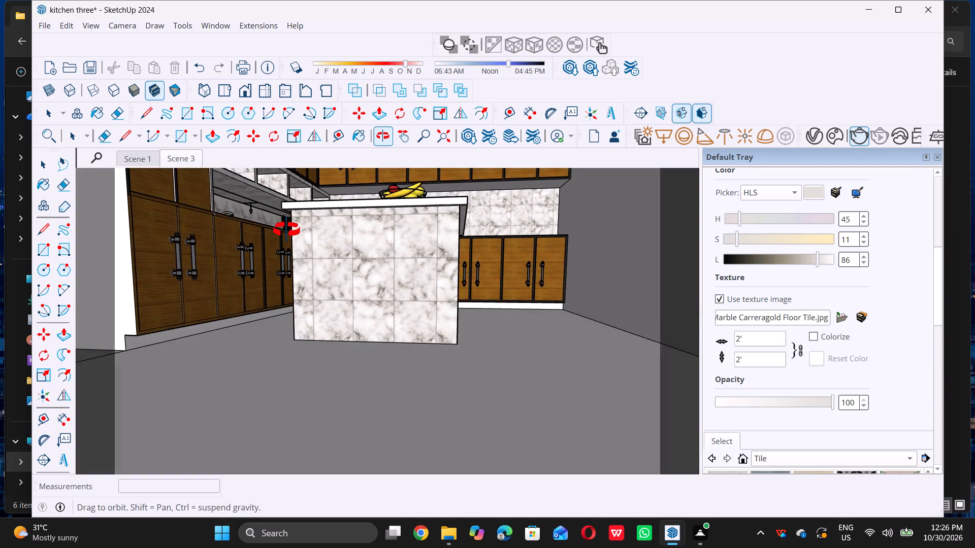
pyautogui.moveTo(286, 230); pyautogui.dragTo(286, 233, button='middle')
pyautogui.scroll(-2, 284, 259)
pyautogui.scroll(2, 284, 262)
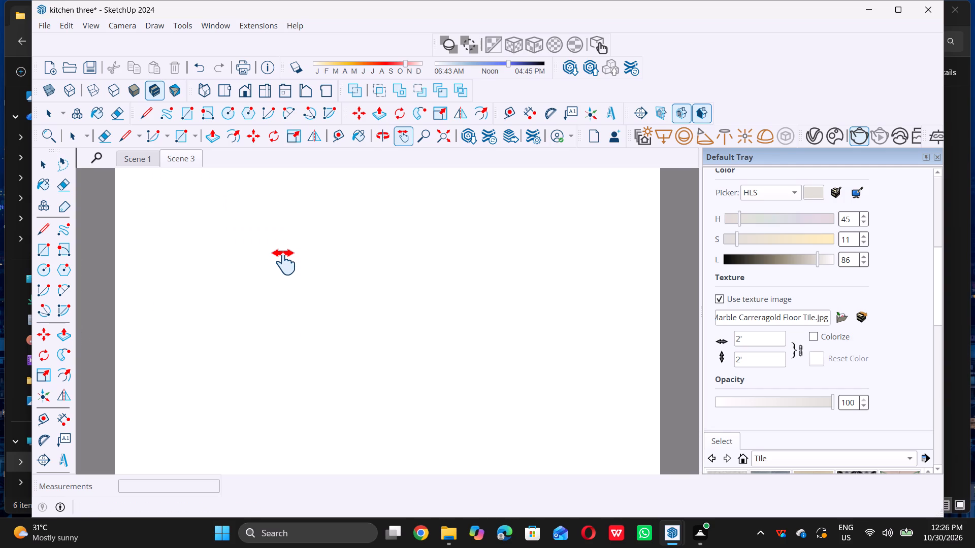
pyautogui.scroll(5, 284, 262)
pyautogui.press('space')
pyautogui.scroll(-3, 386, 338)
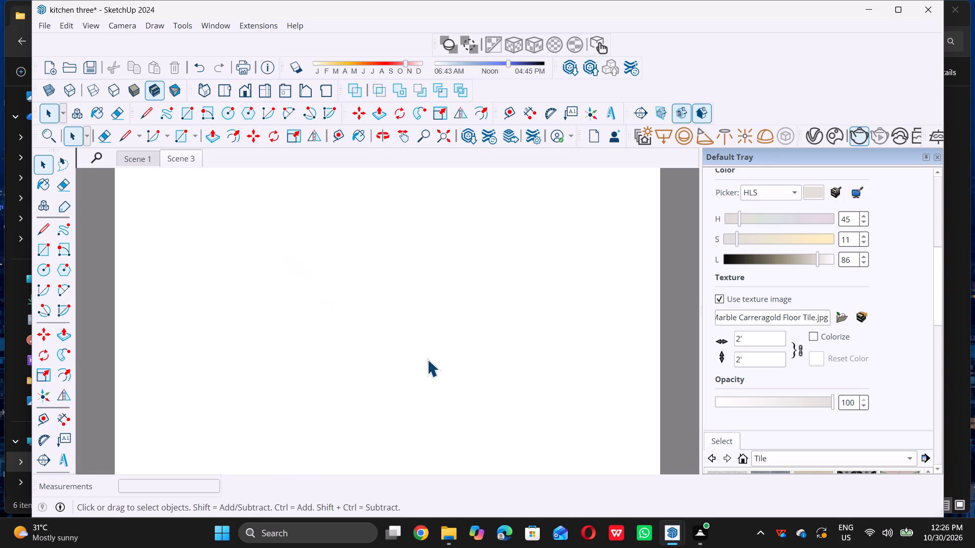
pyautogui.scroll(-11, 427, 359)
pyautogui.scroll(2, 444, 316)
pyautogui.scroll(20, 445, 316)
pyautogui.scroll(11, 445, 316)
pyautogui.scroll(20, 453, 338)
pyautogui.scroll(8, 453, 338)
pyautogui.scroll(-5, 466, 343)
pyautogui.scroll(12, 466, 352)
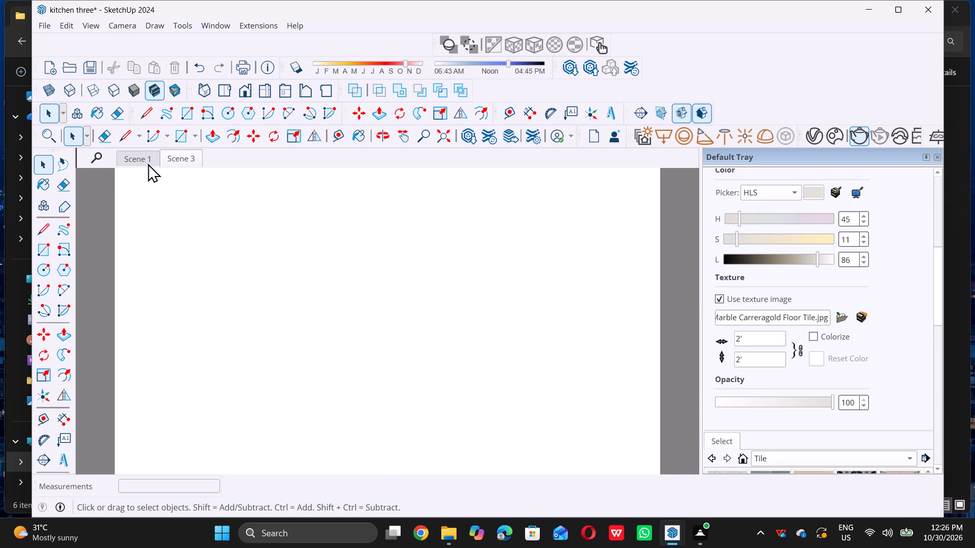
# View the saved Scene 1 camera, and return to Scene 3.
pyautogui.doubleClick(148, 163)
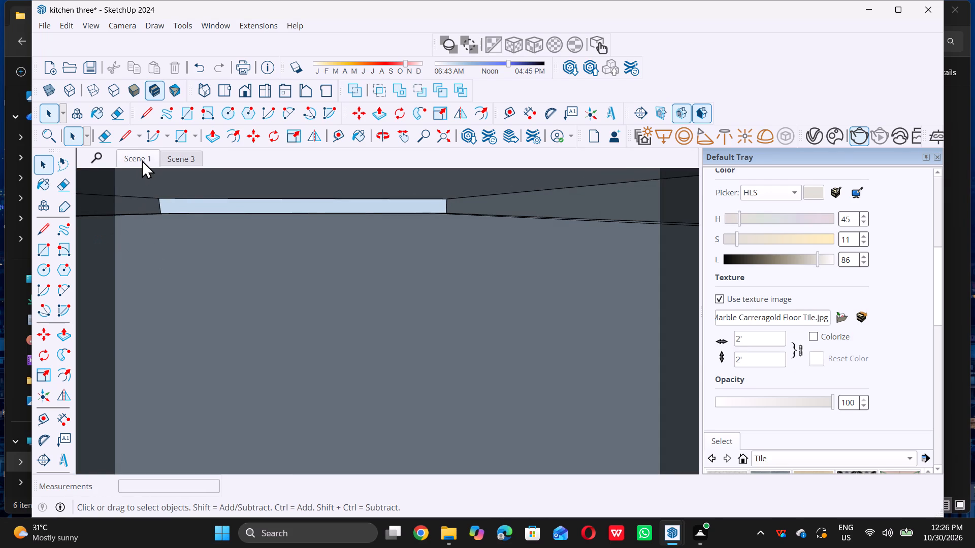
pyautogui.doubleClick(142, 160)
pyautogui.click(183, 164)
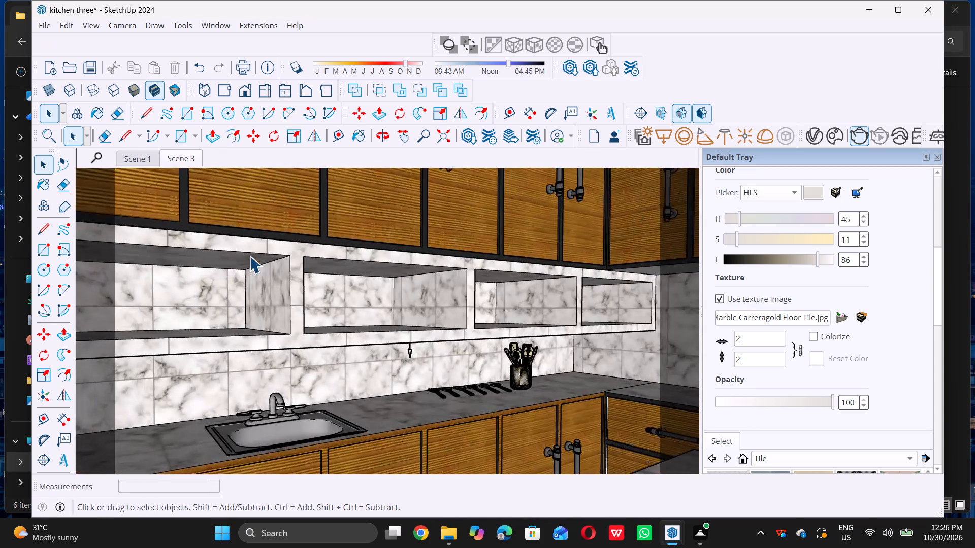
# Back the view out of Scene 3 through the walls and examine the closed-off room from outside.
pyautogui.scroll(-10, 249, 256)
pyautogui.scroll(1, 264, 278)
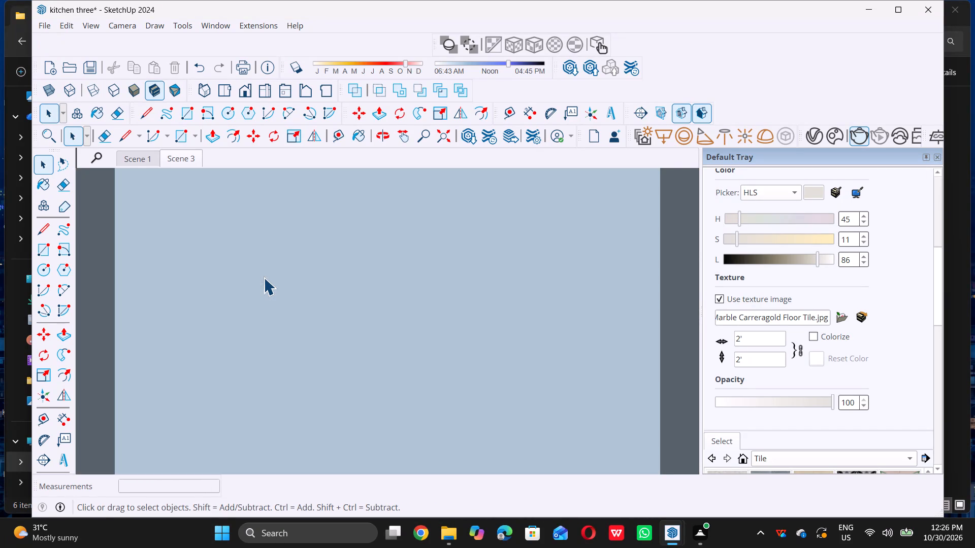
pyautogui.scroll(1, 264, 278)
pyautogui.scroll(-20, 264, 279)
pyautogui.scroll(-20, 266, 281)
pyautogui.scroll(-3, 266, 281)
pyautogui.scroll(1, 294, 286)
pyautogui.scroll(-5, 294, 286)
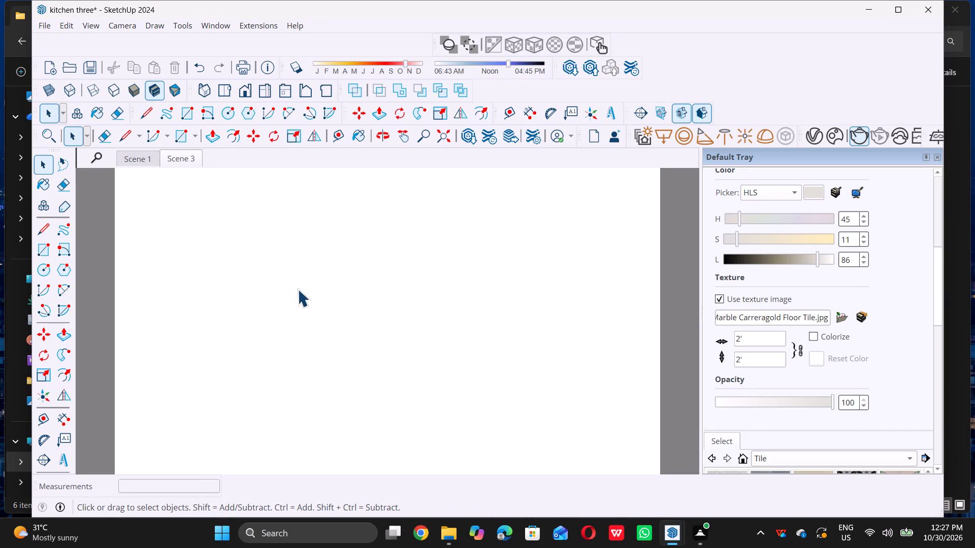
pyautogui.scroll(1, 295, 284)
pyautogui.scroll(-20, 295, 284)
pyautogui.scroll(-5, 295, 284)
pyautogui.scroll(-20, 347, 284)
pyautogui.scroll(-1, 347, 284)
pyautogui.scroll(1, 329, 299)
pyautogui.scroll(-6, 329, 299)
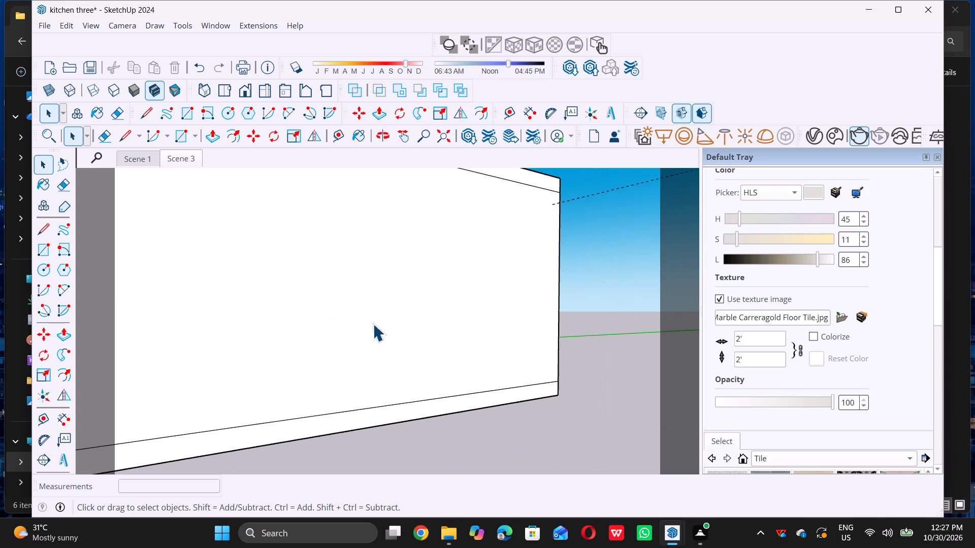
pyautogui.scroll(-9, 469, 312)
pyautogui.moveTo(266, 334); pyautogui.dragTo(375, 361, button='middle')
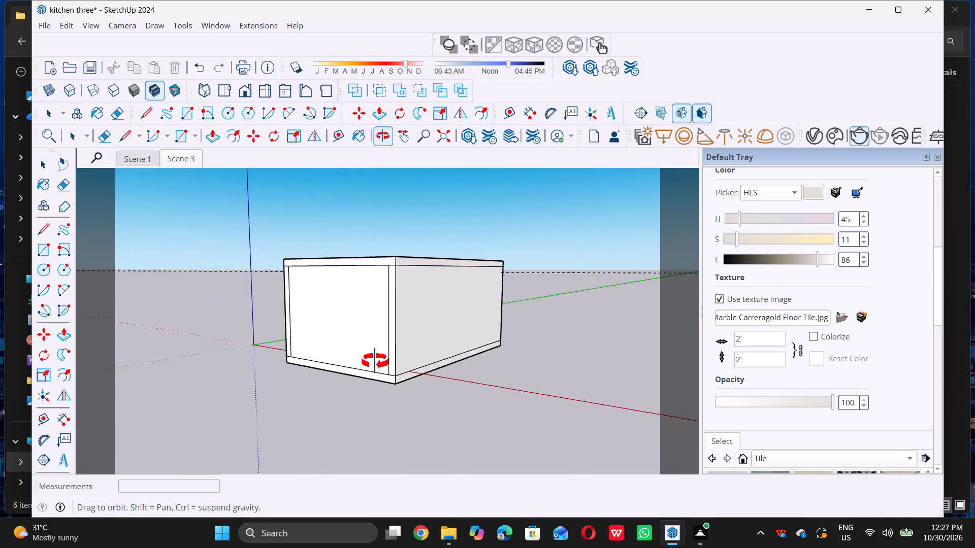
pyautogui.moveTo(375, 361); pyautogui.dragTo(357, 358, button='middle')
pyautogui.scroll(6, 370, 342)
pyautogui.moveTo(391, 288); pyautogui.dragTo(388, 299, button='middle')
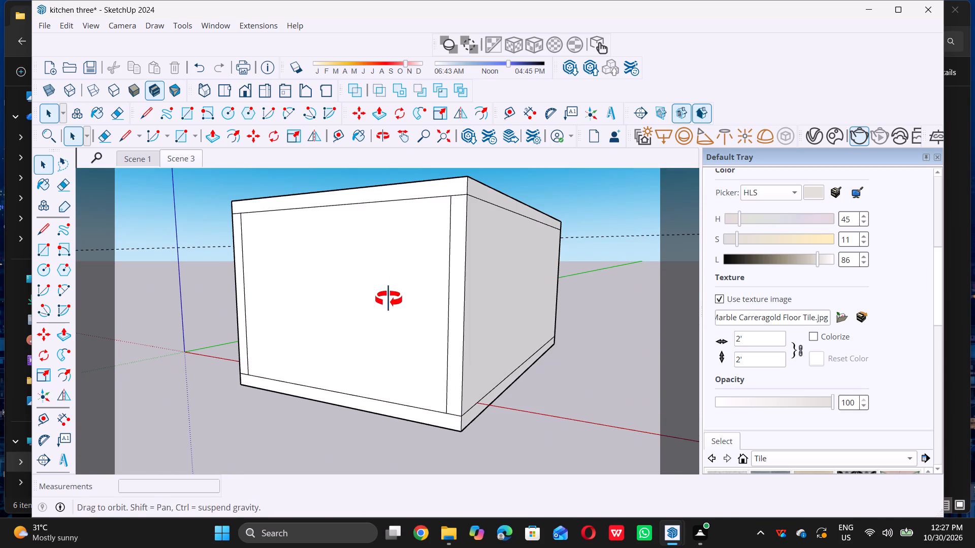
pyautogui.moveTo(388, 299); pyautogui.dragTo(385, 315, button='middle')
# Move the view through the front face to look at the island and corner cabinets inside the room.
pyautogui.scroll(18, 383, 314)
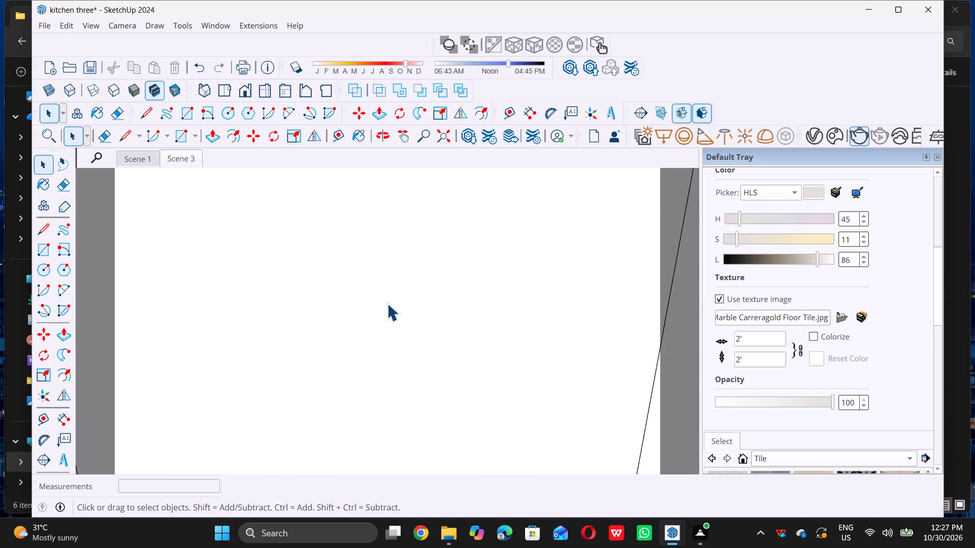
pyautogui.scroll(20, 387, 305)
pyautogui.scroll(6, 387, 305)
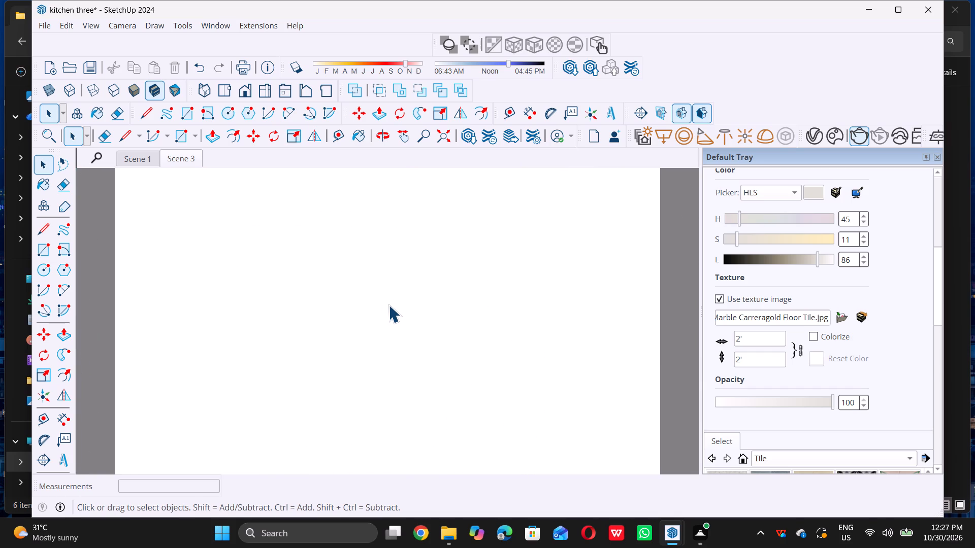
pyautogui.scroll(20, 388, 305)
pyautogui.scroll(10, 388, 305)
pyautogui.scroll(16, 390, 305)
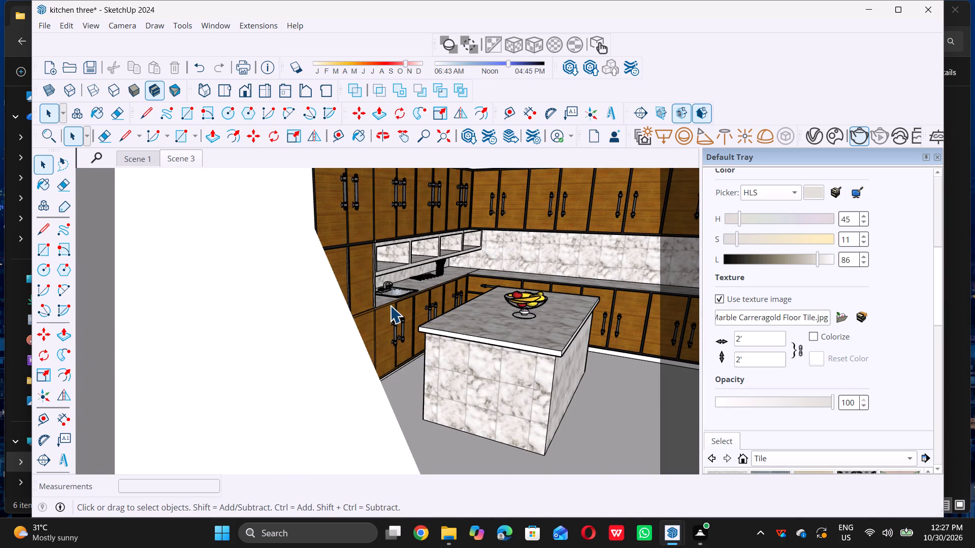
pyautogui.scroll(1, 390, 305)
pyautogui.scroll(-3, 381, 309)
pyautogui.scroll(4, 372, 312)
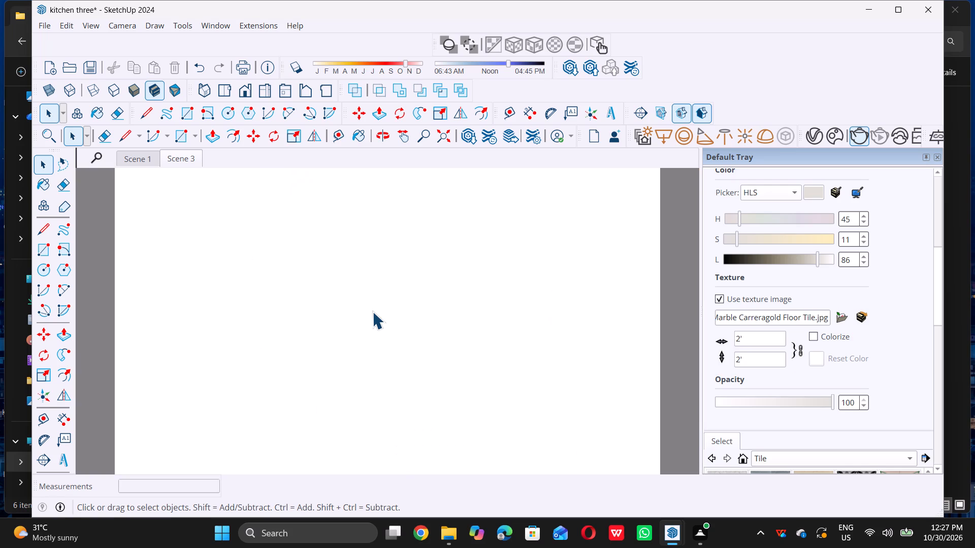
pyautogui.scroll(17, 373, 312)
pyautogui.scroll(20, 373, 312)
pyautogui.scroll(2, 373, 312)
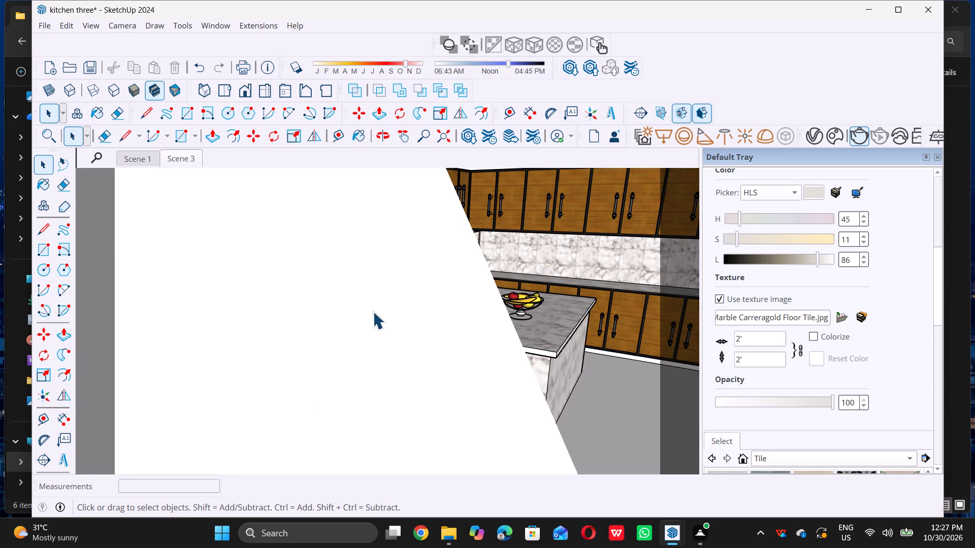
pyautogui.scroll(4, 373, 312)
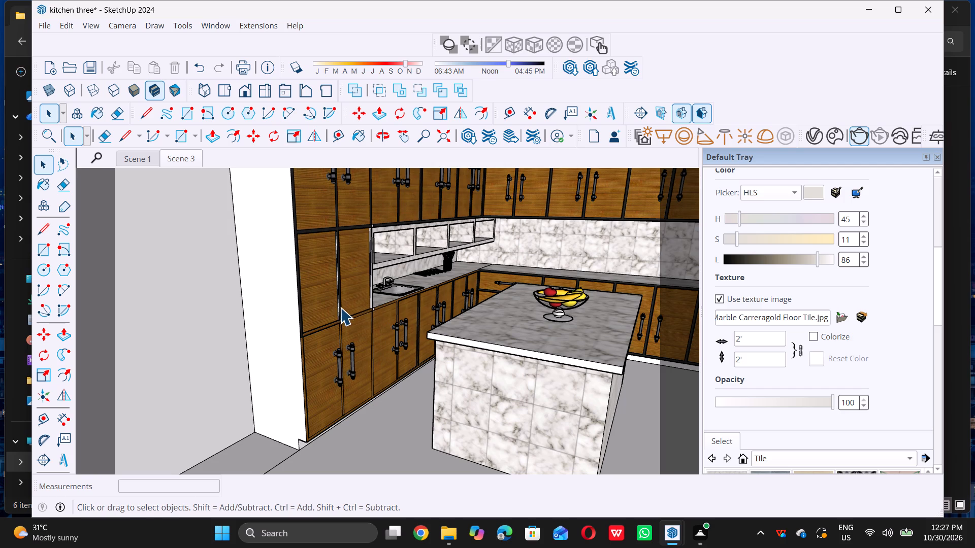
# Back out of the room and re-enter through the front face to examine the sink-side cabinets and island.
pyautogui.scroll(-2, 340, 309)
pyautogui.moveTo(347, 312); pyautogui.dragTo(364, 298, button='middle')
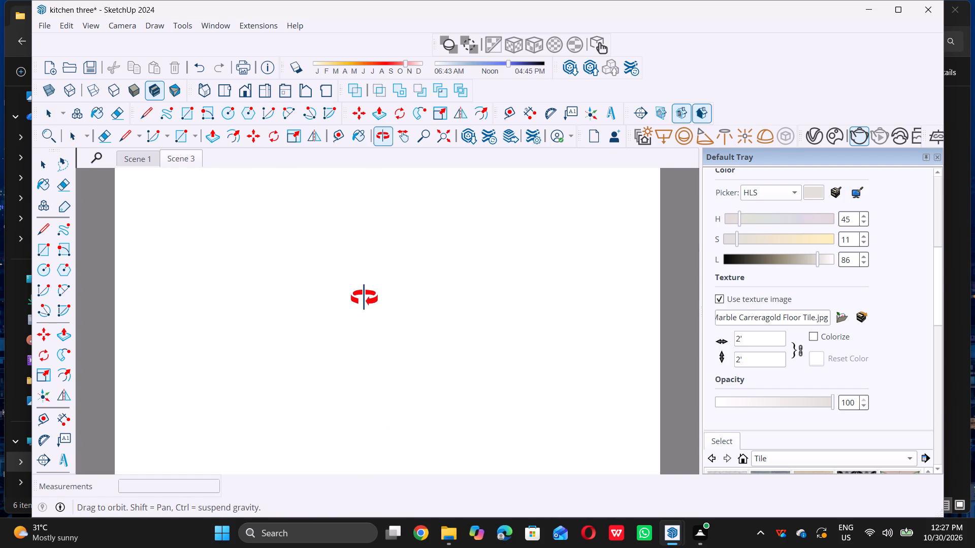
pyautogui.moveTo(364, 298); pyautogui.dragTo(345, 307, button='middle')
pyautogui.scroll(-1, 338, 310)
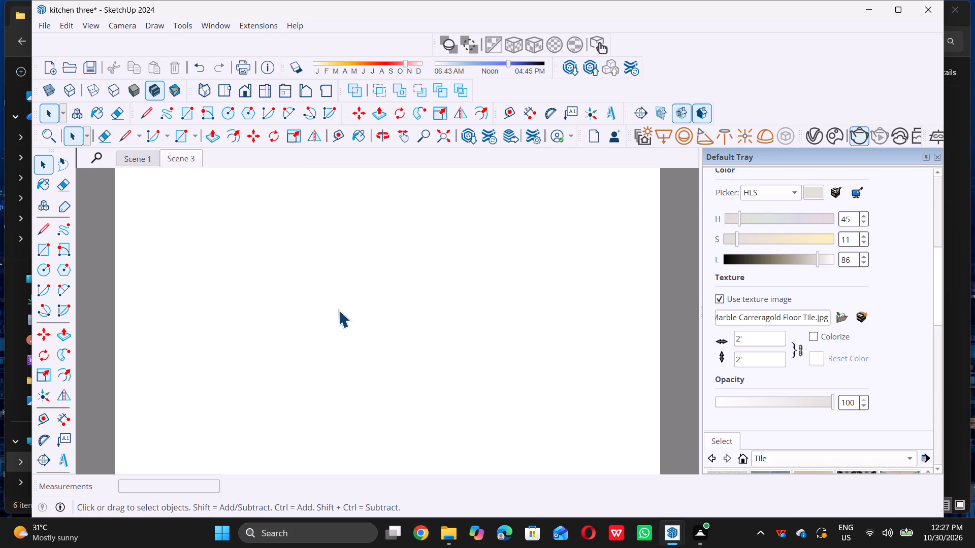
pyautogui.scroll(13, 341, 314)
pyautogui.scroll(17, 341, 314)
pyautogui.scroll(11, 341, 314)
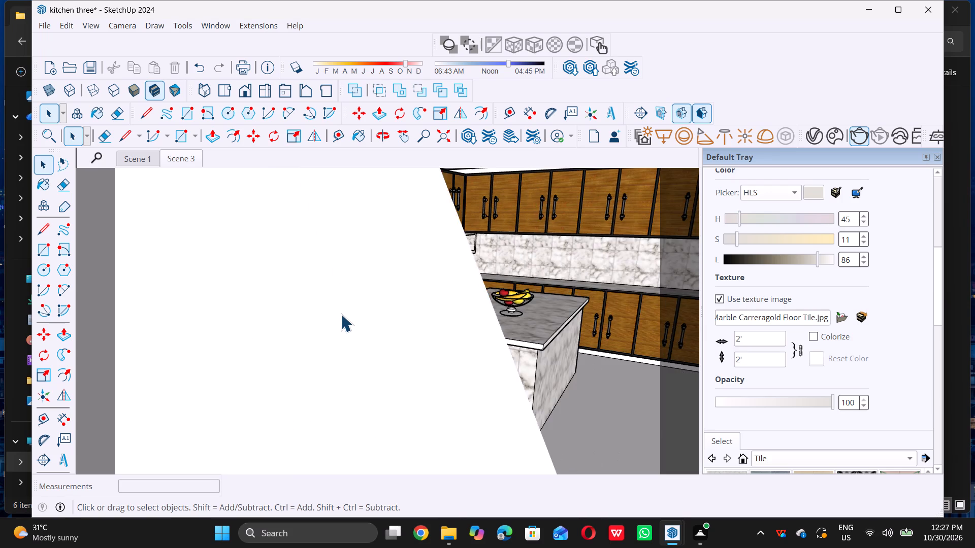
pyautogui.scroll(5, 341, 314)
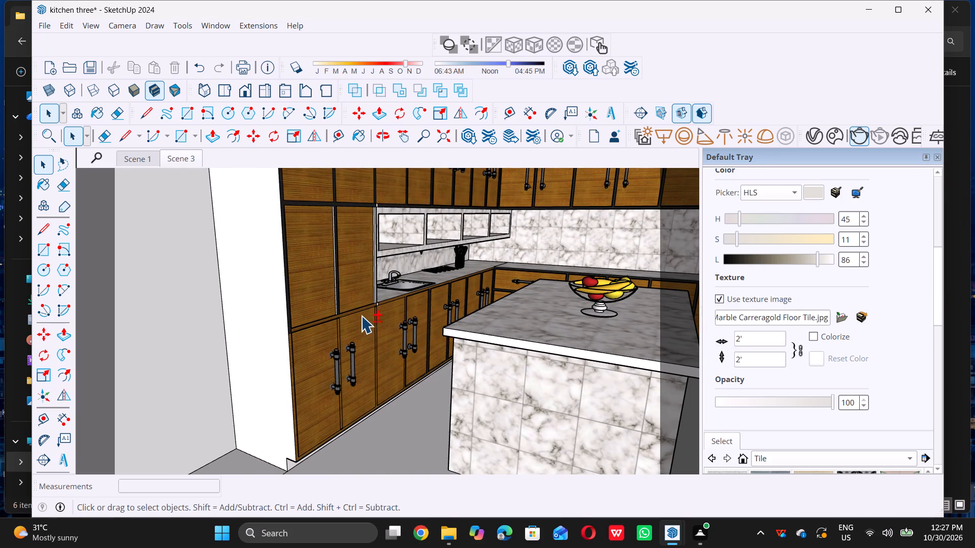
# Look at the kitchen from a higher angle including the ceiling, and pull back to view the whole room's exterior.
pyautogui.keyDown('shift'); pyautogui.scroll(-2, 366, 311); pyautogui.keyUp('shift')
pyautogui.keyDown('shift'); pyautogui.moveTo(366, 311); pyautogui.dragTo(359, 304, button='middle'); pyautogui.keyUp('shift')
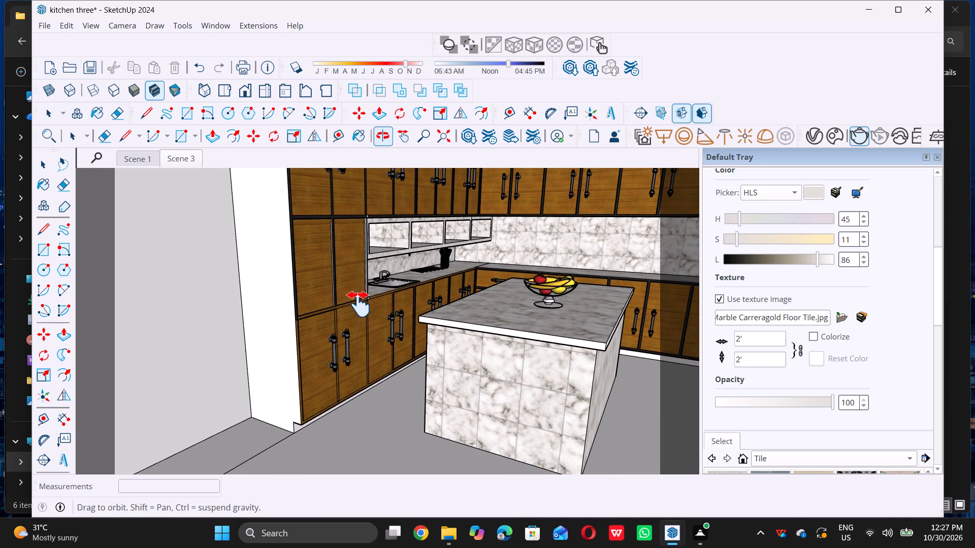
pyautogui.keyDown('shift'); pyautogui.moveTo(359, 304); pyautogui.dragTo(295, 409, button='middle'); pyautogui.keyUp('shift')
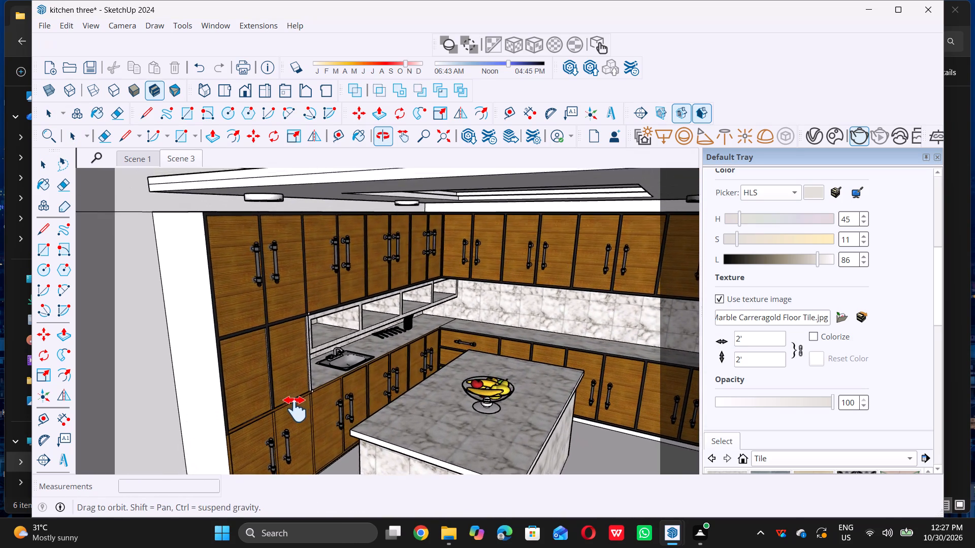
pyautogui.keyDown('shift'); pyautogui.moveTo(295, 409); pyautogui.dragTo(295, 410, button='middle'); pyautogui.keyUp('shift')
pyautogui.keyDown('shift'); pyautogui.scroll(-2, 294, 392); pyautogui.keyUp('shift')
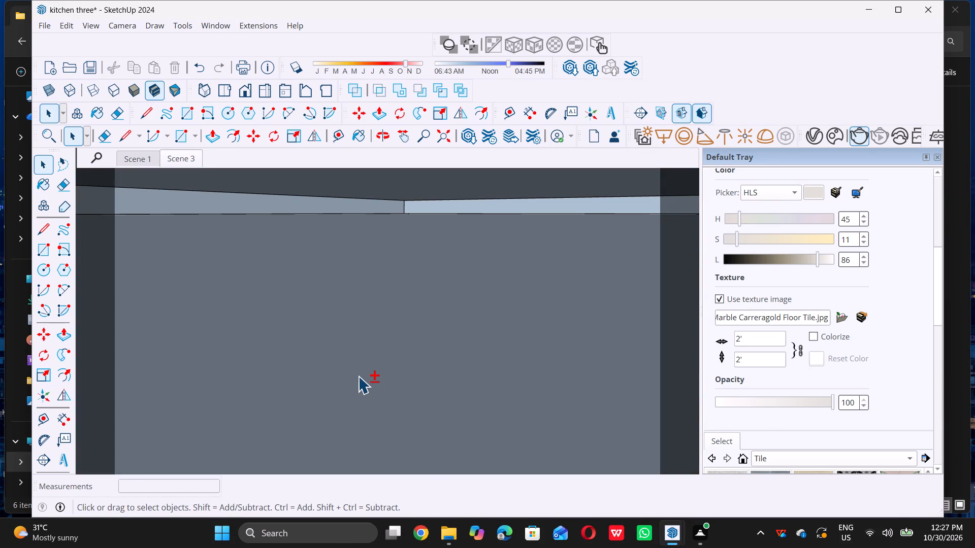
pyautogui.keyDown('shift'); pyautogui.scroll(-3, 368, 361); pyautogui.keyUp('shift')
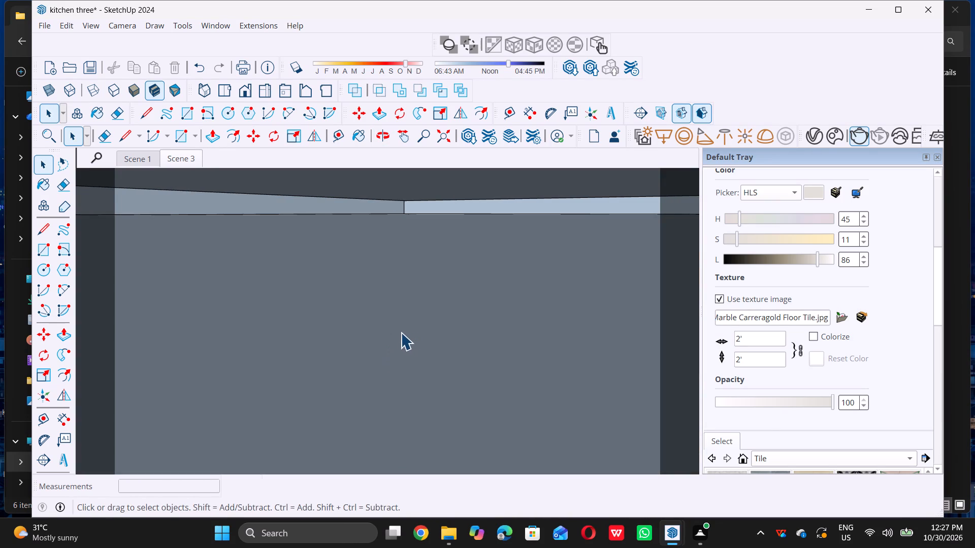
pyautogui.scroll(-20, 415, 321)
pyautogui.scroll(-1, 415, 321)
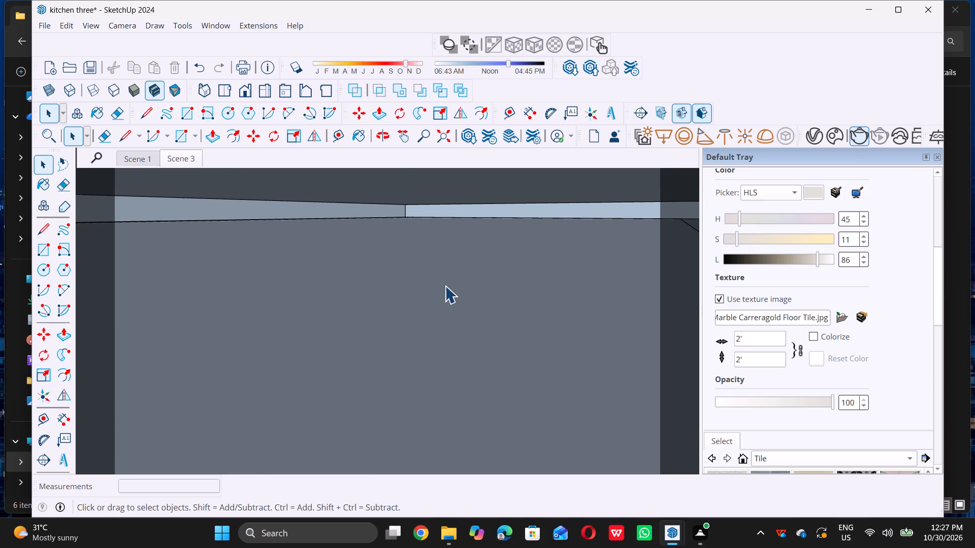
pyautogui.scroll(-18, 445, 286)
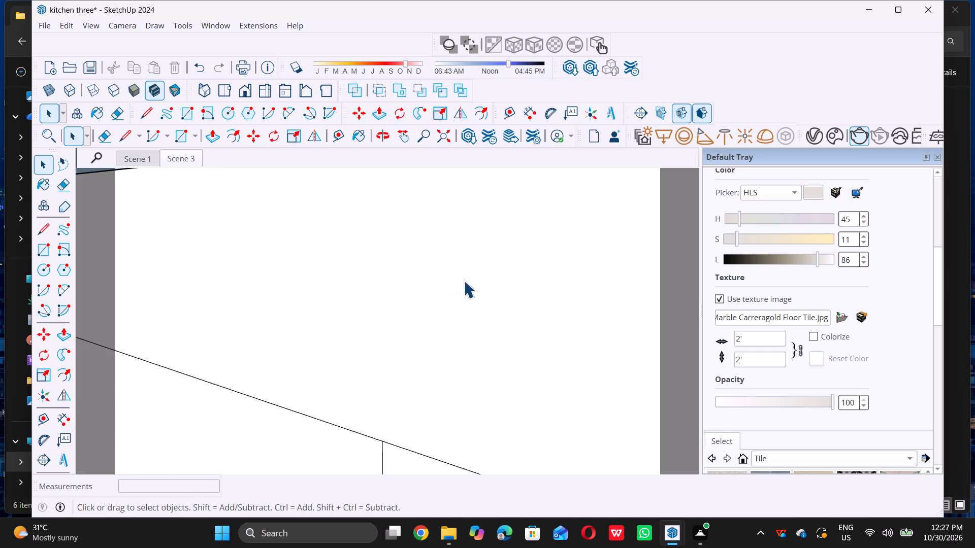
pyautogui.scroll(-15, 469, 292)
pyautogui.scroll(-5, 546, 263)
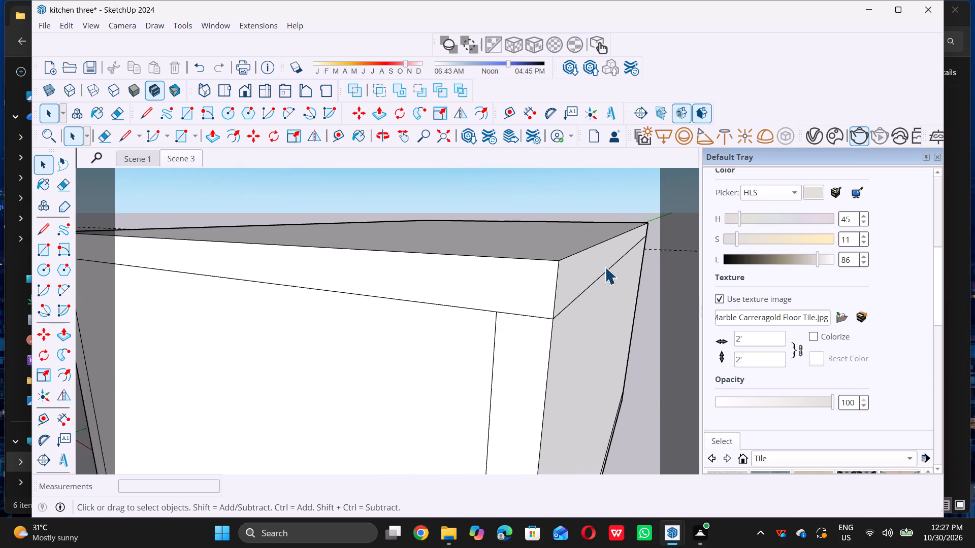
pyautogui.scroll(-6, 605, 267)
pyautogui.scroll(-6, 481, 324)
pyautogui.scroll(-2, 451, 256)
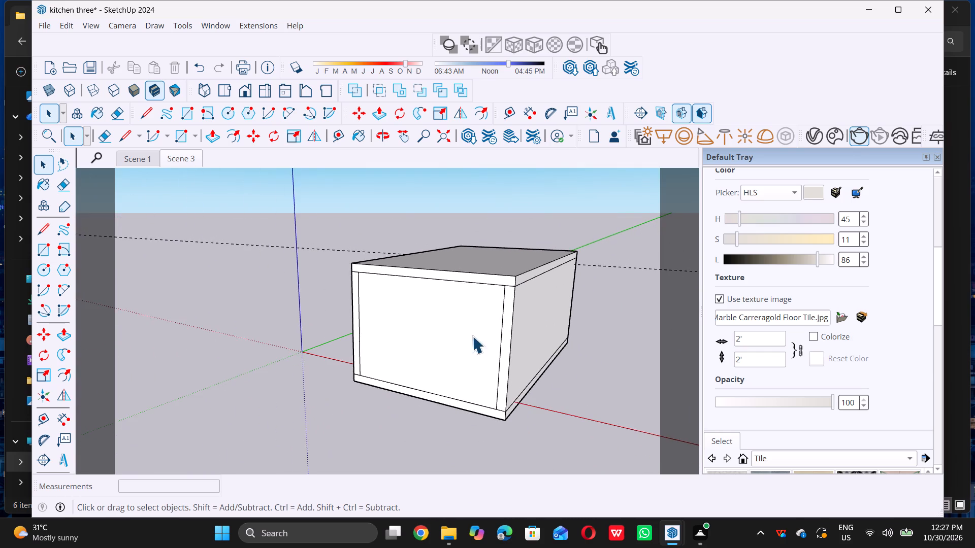
# Frame an elevated interior view showing the island with the fruit bowl, both cabinet runs and the ceiling lights.
pyautogui.scroll(18, 473, 351)
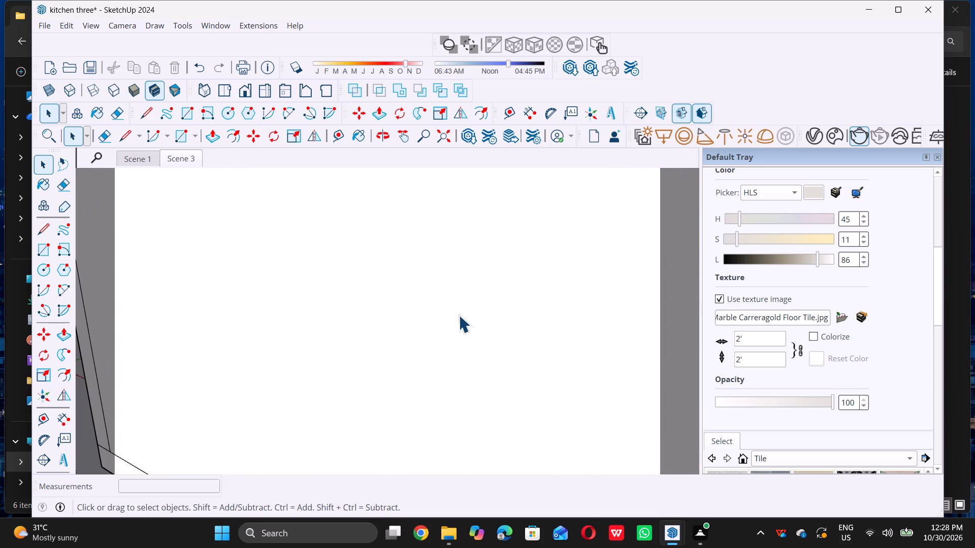
pyautogui.scroll(20, 445, 322)
pyautogui.scroll(5, 445, 322)
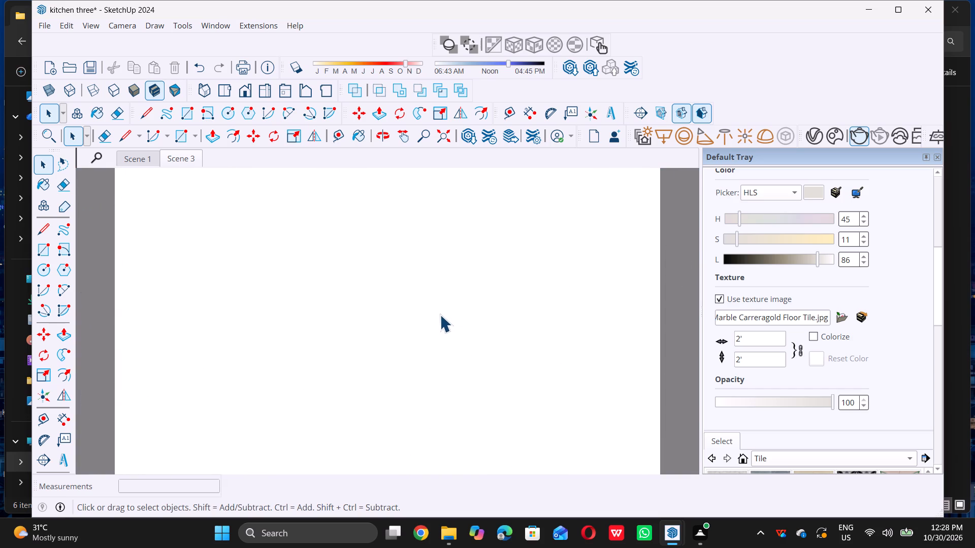
pyautogui.scroll(20, 440, 315)
pyautogui.scroll(9, 440, 315)
pyautogui.scroll(13, 442, 315)
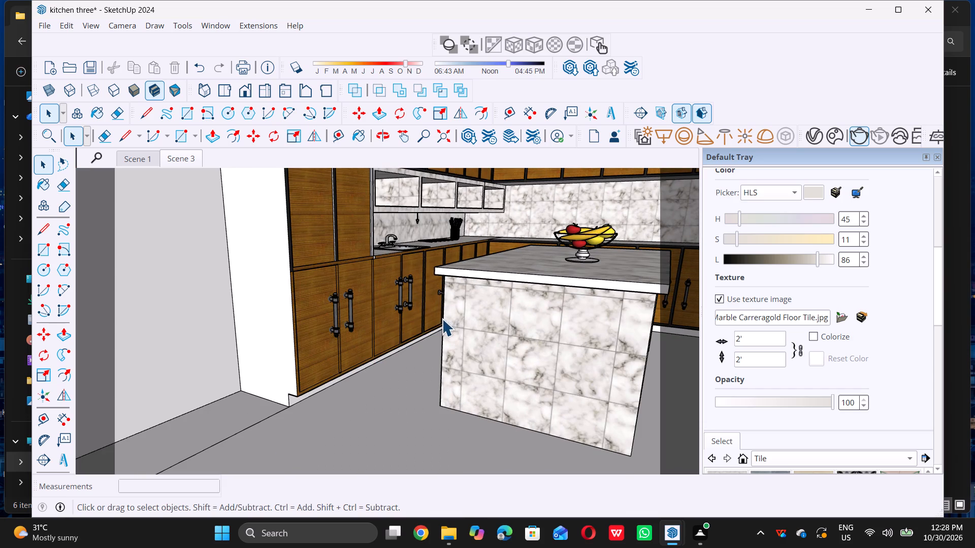
pyautogui.keyDown('shift'); pyautogui.moveTo(418, 344); pyautogui.dragTo(344, 407, button='middle'); pyautogui.keyUp('shift')
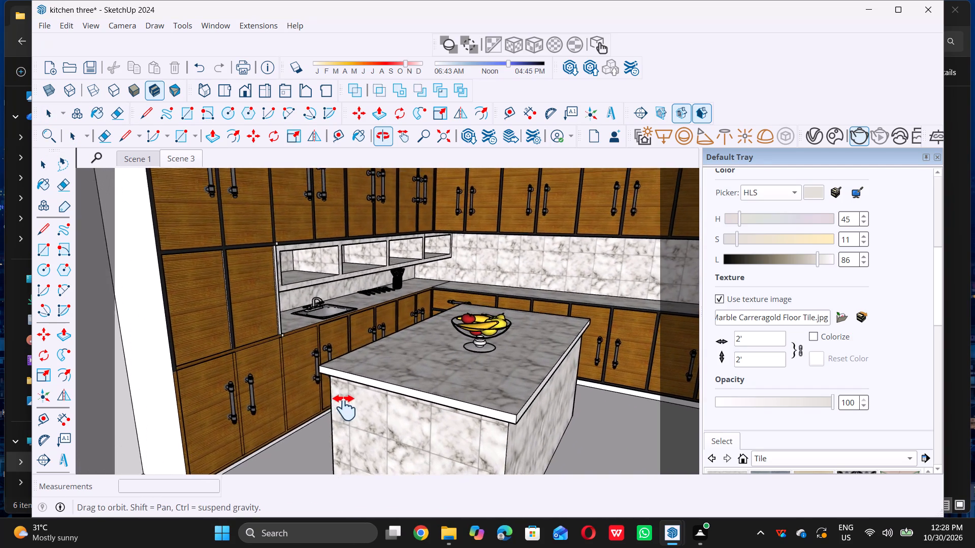
pyautogui.keyDown('shift'); pyautogui.moveTo(344, 407); pyautogui.dragTo(340, 421, button='middle'); pyautogui.keyUp('shift')
pyautogui.keyDown('shift'); pyautogui.scroll(-2, 340, 407); pyautogui.keyUp('shift')
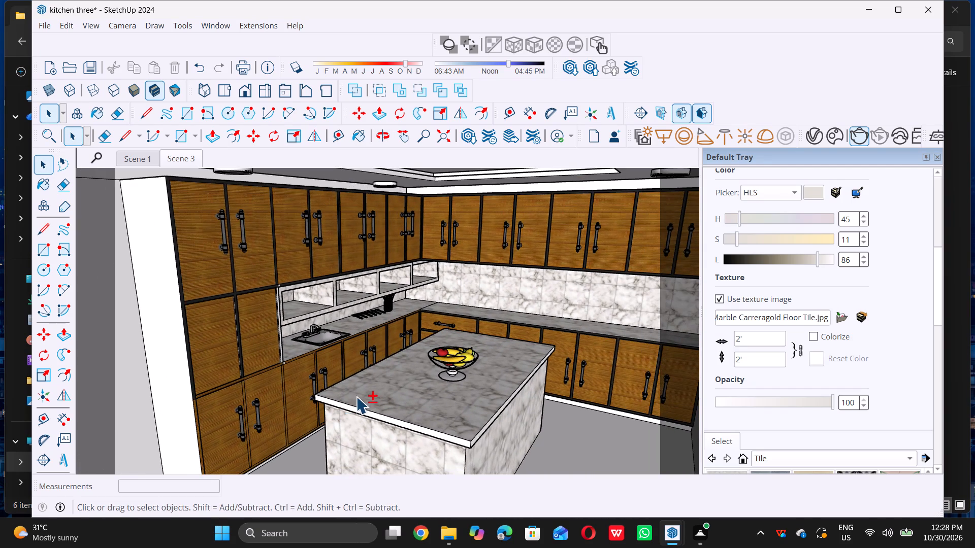
pyautogui.keyDown('shift'); pyautogui.moveTo(370, 308); pyautogui.dragTo(370, 313, button='middle'); pyautogui.keyUp('shift')
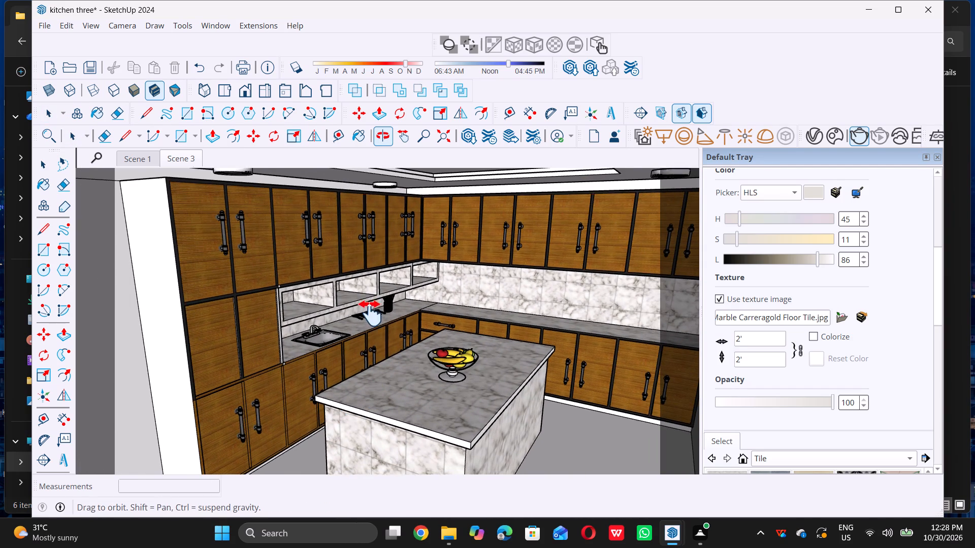
pyautogui.keyDown('shift'); pyautogui.moveTo(370, 313); pyautogui.dragTo(364, 324, button='middle'); pyautogui.keyUp('shift')
pyautogui.keyDown('shift'); pyautogui.scroll(-1, 364, 324); pyautogui.keyUp('shift')
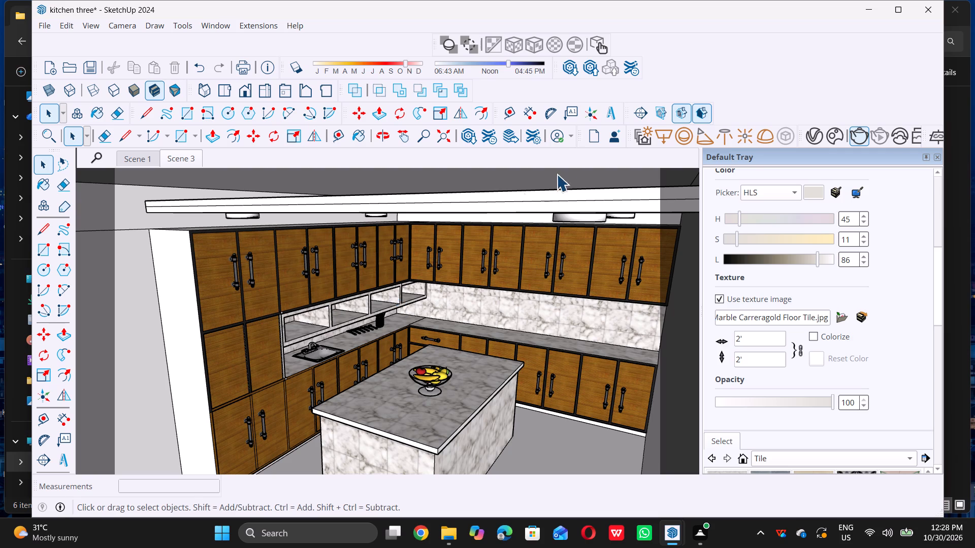
# Stop the current render from the V-Ray Asset Editor and start a new render of the framed kitchen view.
pyautogui.tripleClick(818, 135)
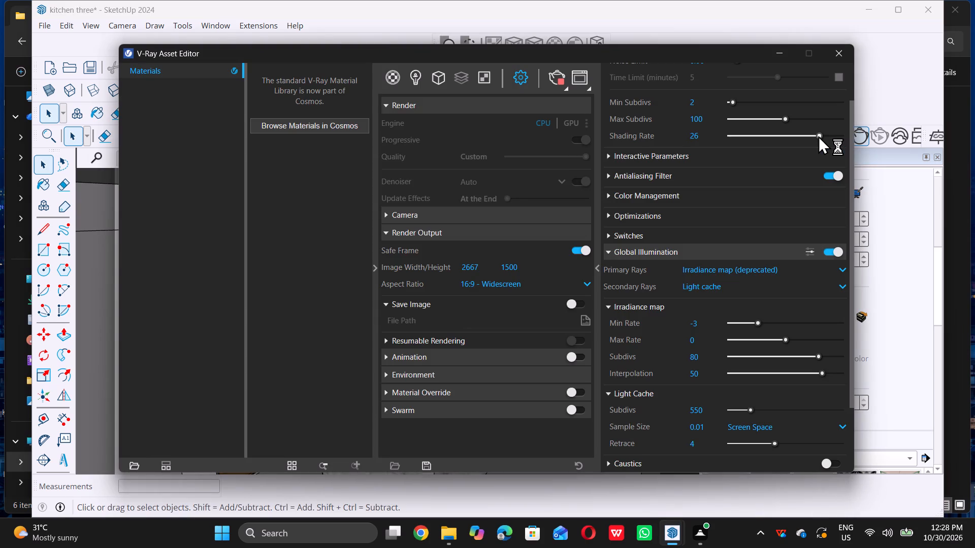
pyautogui.tripleClick(561, 78)
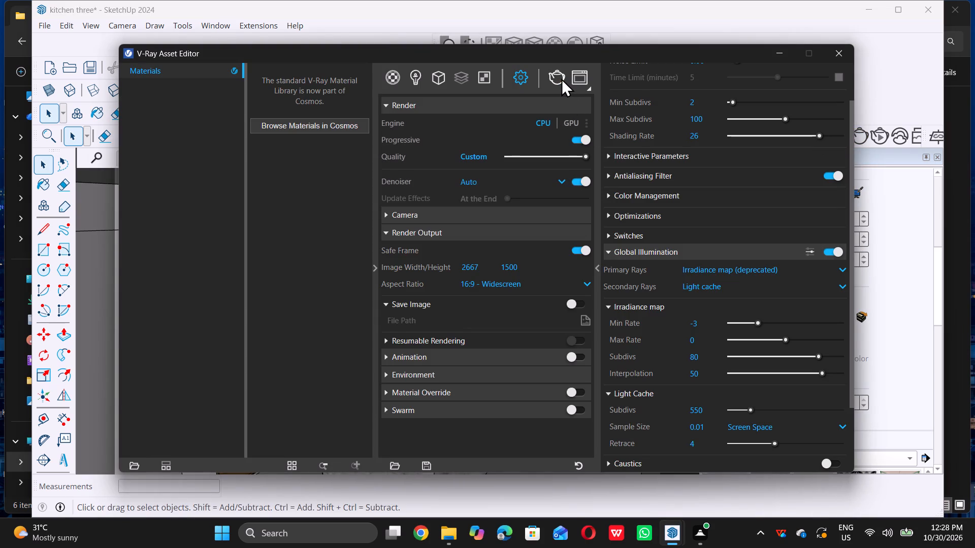
pyautogui.doubleClick(555, 78)
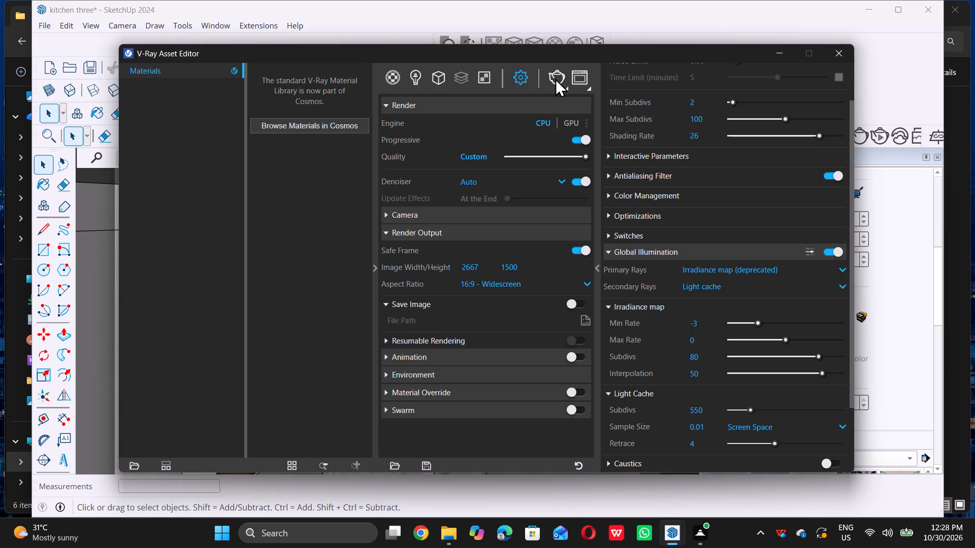
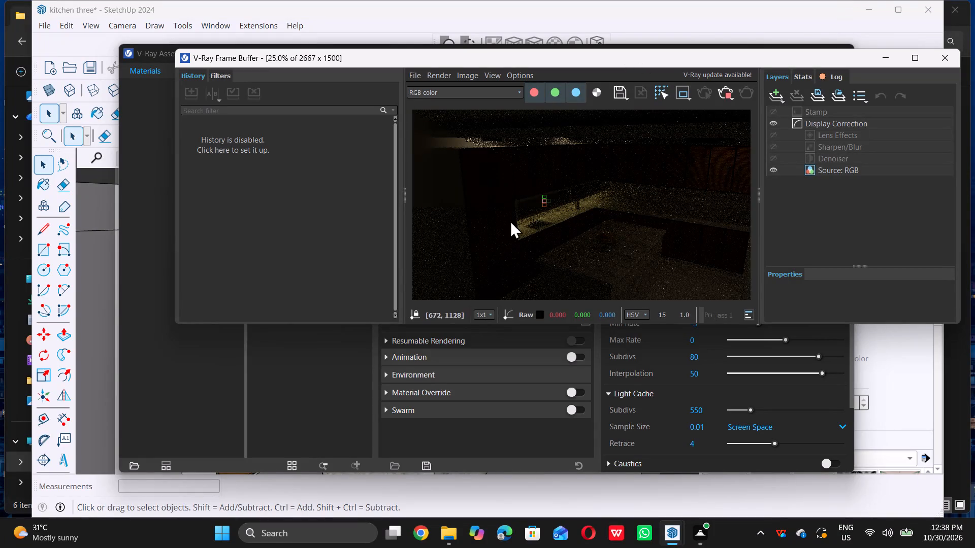
# Examine the kitchen render at different magnifications in the V-Ray Frame Buffer, then return to the SketchUp model.
pyautogui.scroll(4, 528, 196)
pyautogui.scroll(-2, 538, 179)
pyautogui.scroll(2, 646, 209)
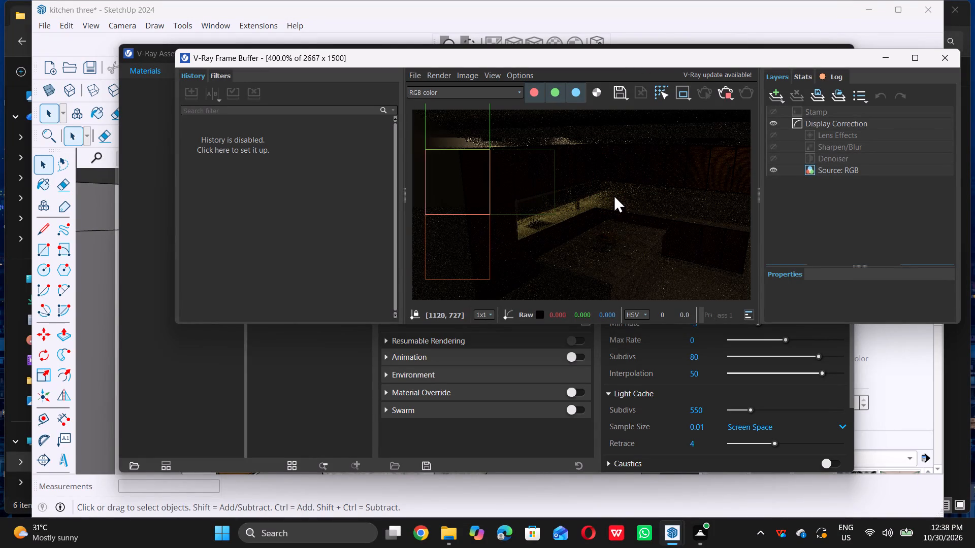
pyautogui.scroll(-2, 550, 174)
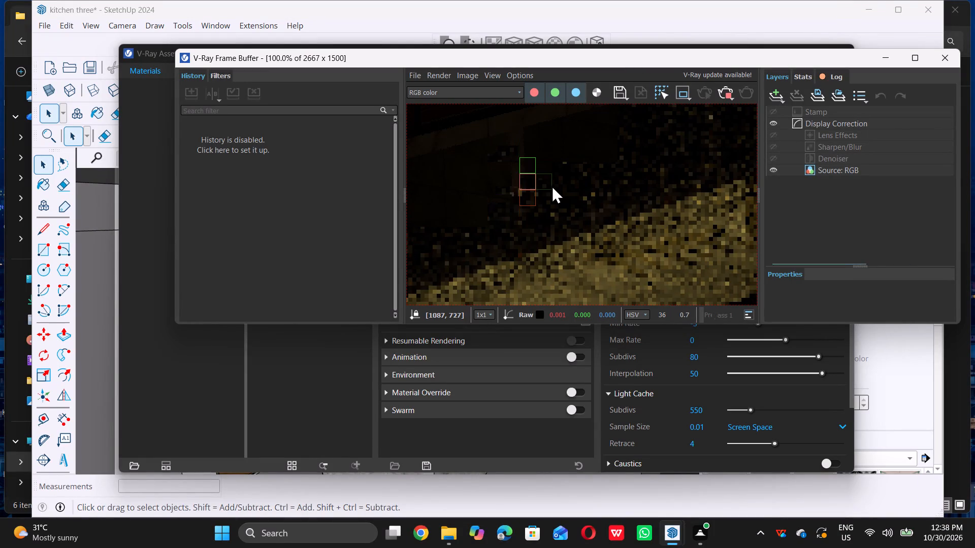
pyautogui.scroll(-5, 551, 185)
pyautogui.scroll(1, 556, 204)
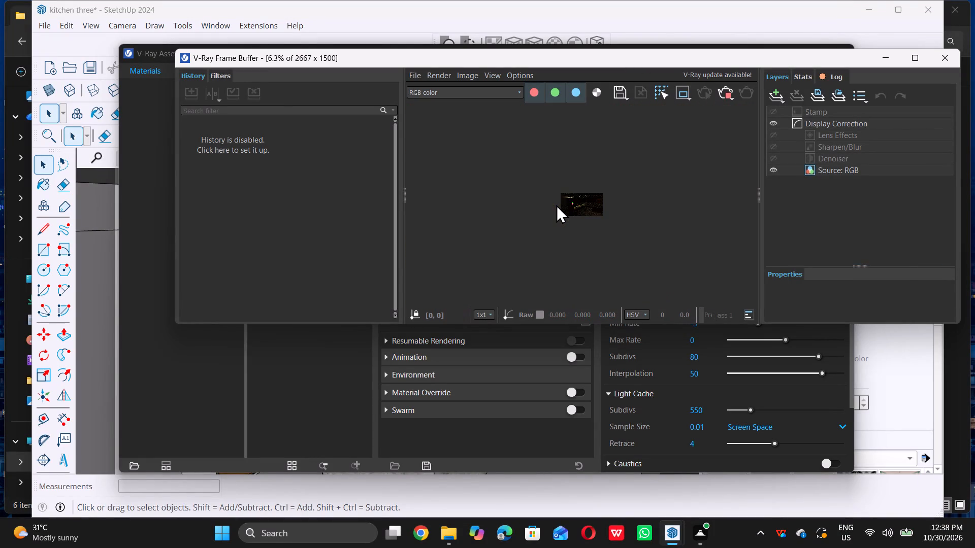
pyautogui.scroll(5, 556, 204)
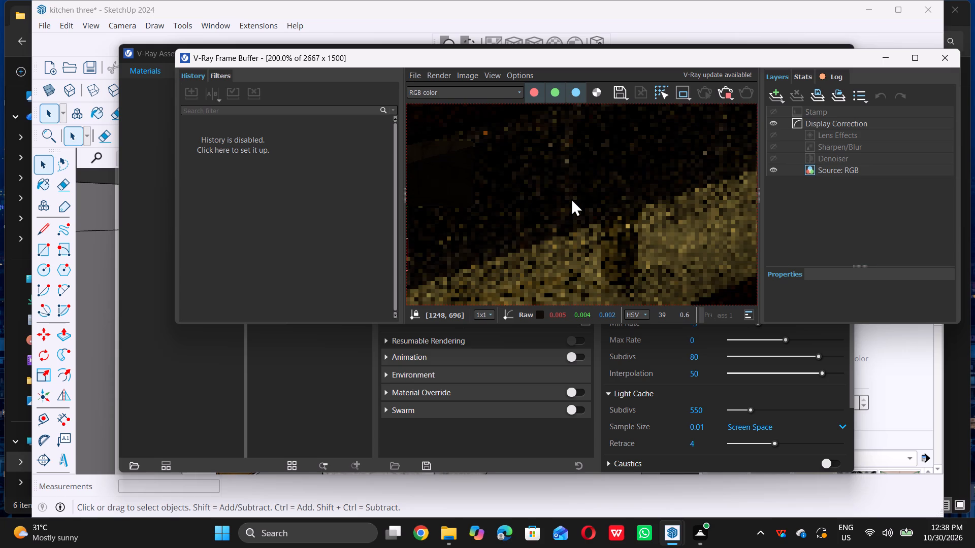
pyautogui.scroll(-1, 571, 198)
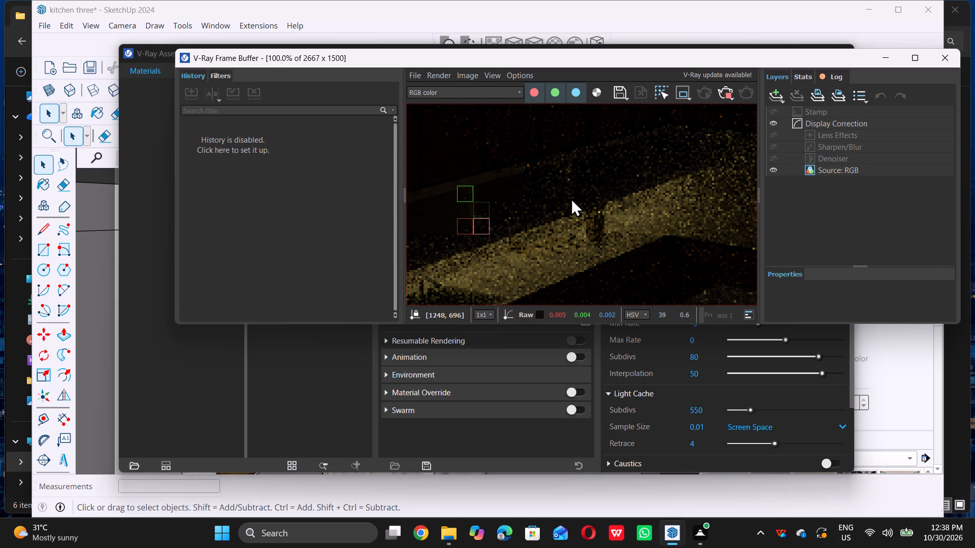
pyautogui.scroll(1, 571, 198)
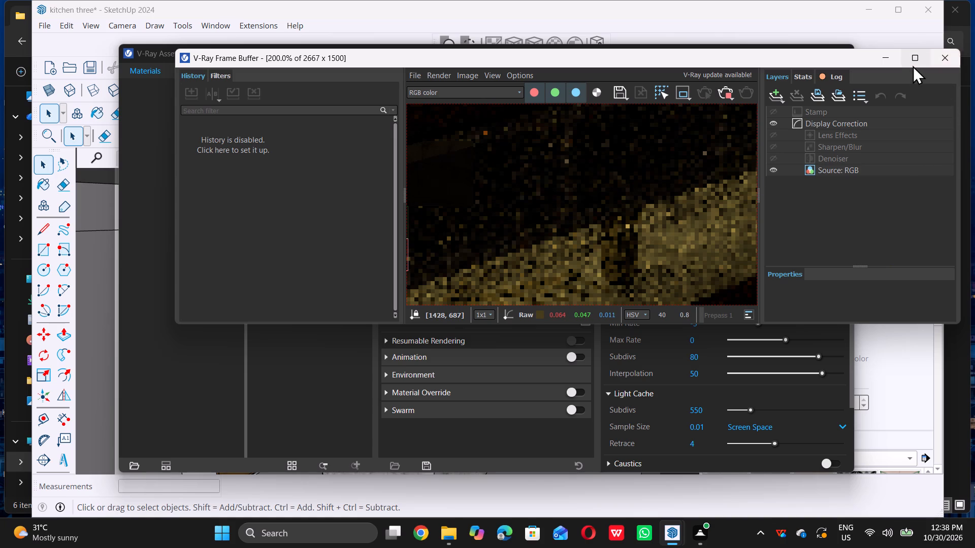
pyautogui.tripleClick(939, 61)
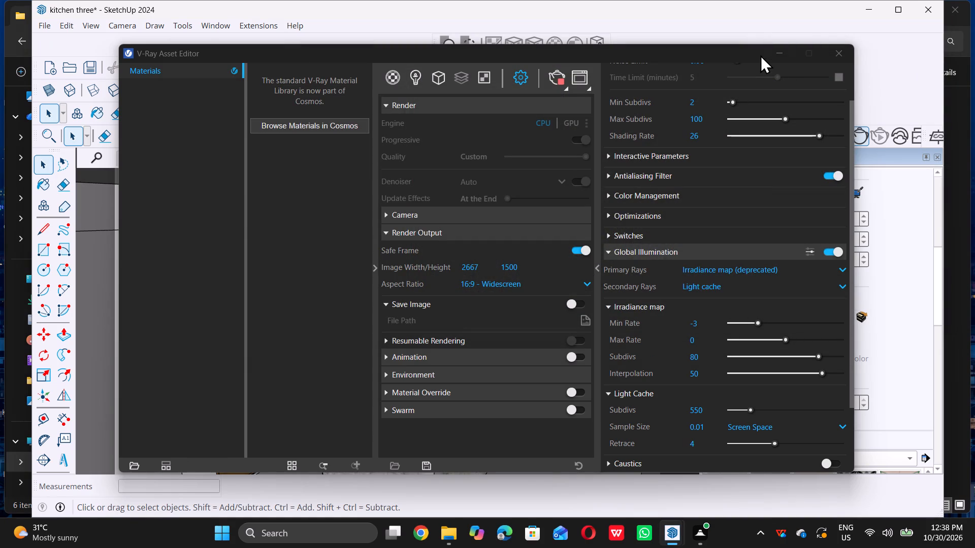
pyautogui.tripleClick(774, 52)
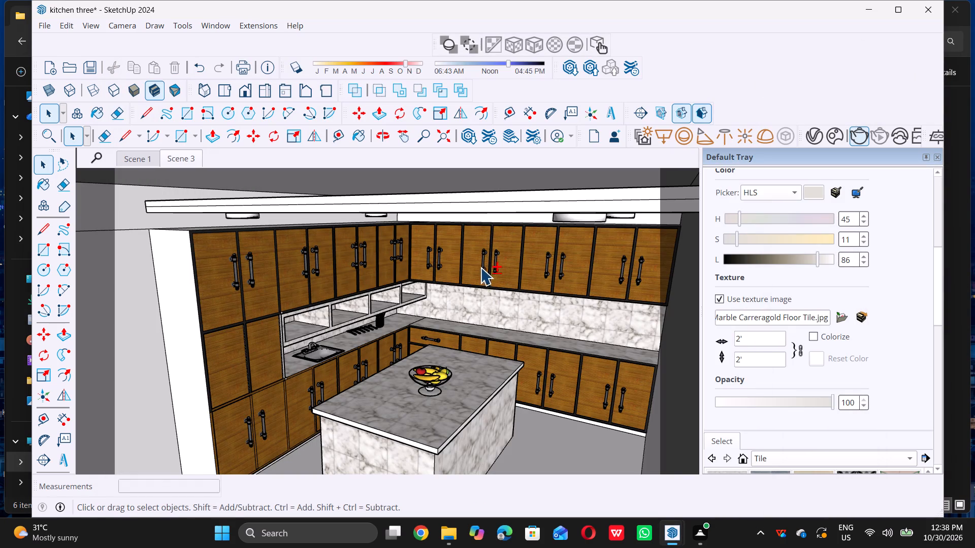
# Select a round ceiling light in the kitchen and set its V-Ray light intensity multiplier to 15.4.
pyautogui.keyDown('shift'); pyautogui.moveTo(478, 271); pyautogui.dragTo(458, 260, button='middle'); pyautogui.keyUp('shift')
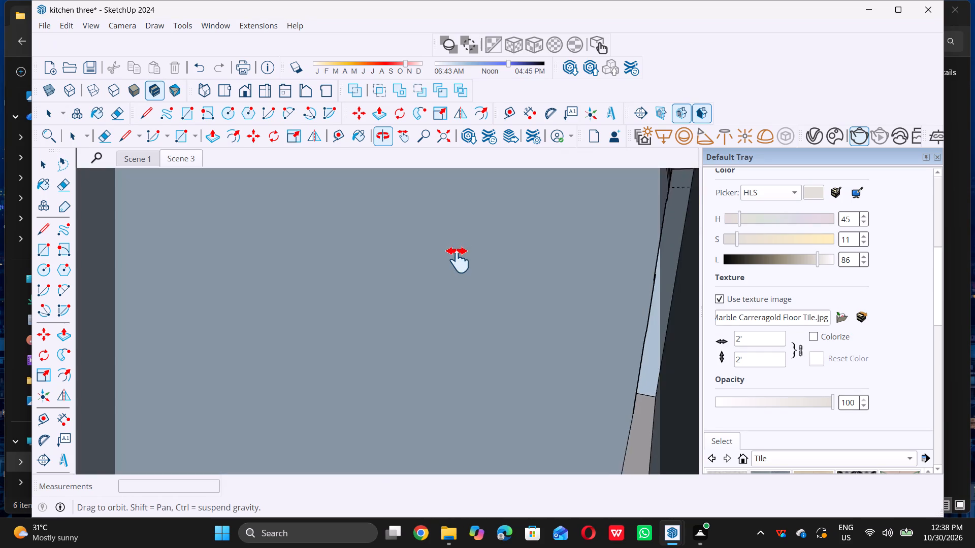
pyautogui.keyDown('shift'); pyautogui.moveTo(458, 260); pyautogui.dragTo(510, 261, button='middle'); pyautogui.keyUp('shift')
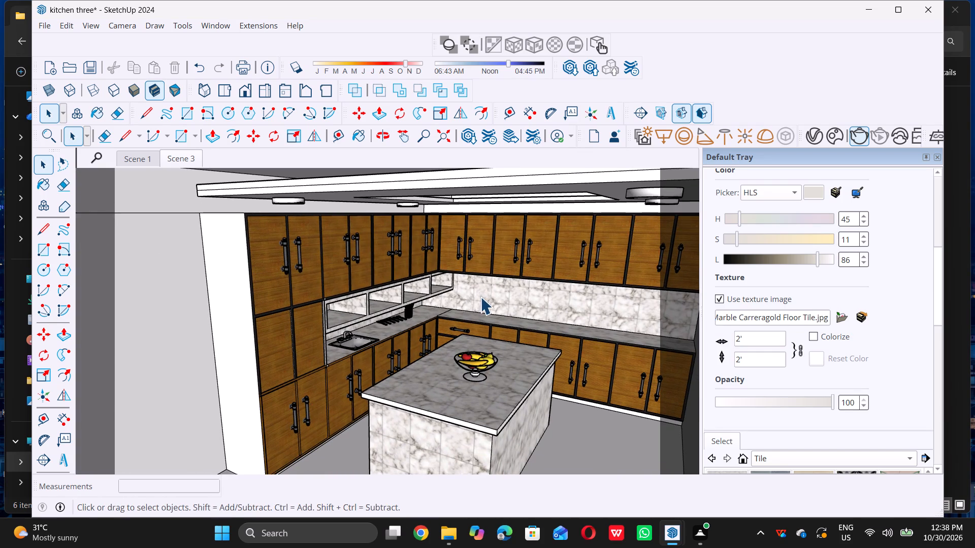
pyautogui.moveTo(473, 301); pyautogui.dragTo(486, 279, button='middle')
pyautogui.keyDown('shift'); pyautogui.moveTo(512, 223); pyautogui.dragTo(510, 224, button='middle'); pyautogui.keyUp('shift')
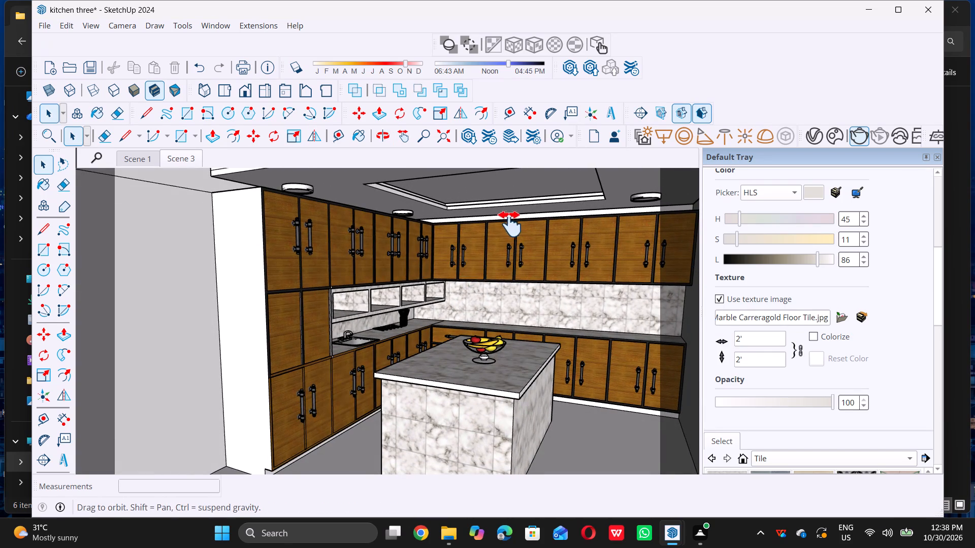
pyautogui.keyDown('shift'); pyautogui.moveTo(510, 224); pyautogui.dragTo(449, 242, button='middle'); pyautogui.keyUp('shift')
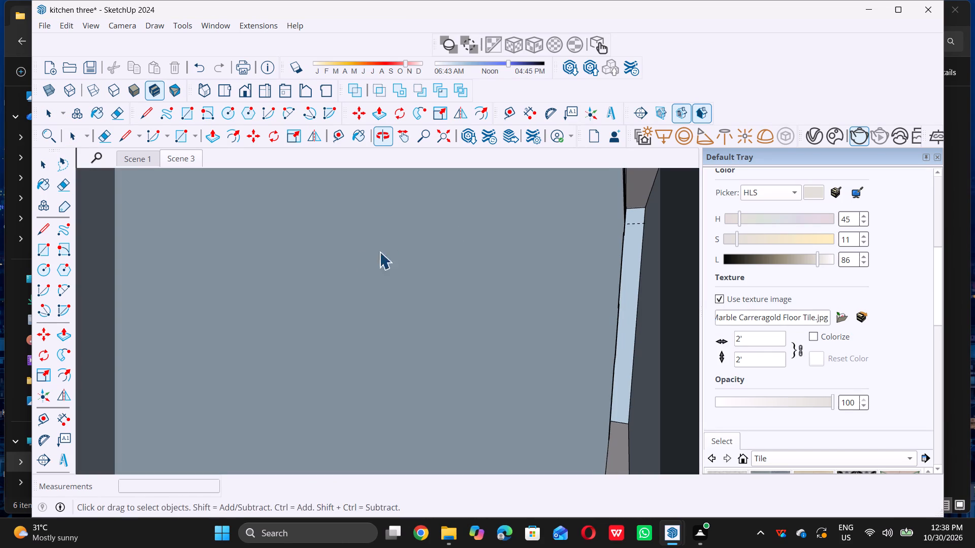
pyautogui.moveTo(355, 254); pyautogui.dragTo(435, 276, button='middle')
pyautogui.middleClick(435, 276)
pyautogui.keyDown('shift'); pyautogui.moveTo(295, 250); pyautogui.dragTo(478, 283, button='middle'); pyautogui.keyUp('shift')
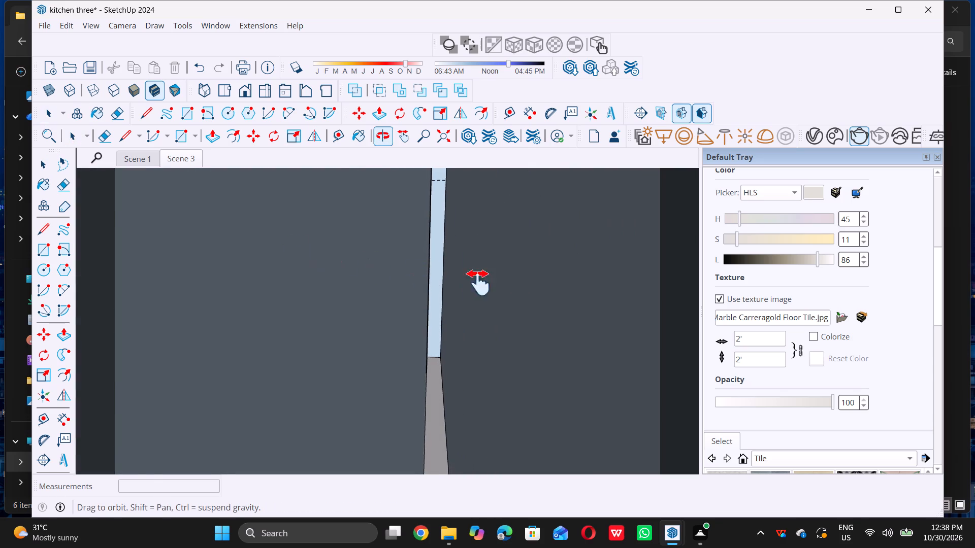
pyautogui.keyDown('shift'); pyautogui.moveTo(478, 283); pyautogui.dragTo(549, 286, button='middle'); pyautogui.keyUp('shift')
pyautogui.keyDown('shift'); pyautogui.moveTo(259, 259); pyautogui.dragTo(349, 299, button='middle'); pyautogui.keyUp('shift')
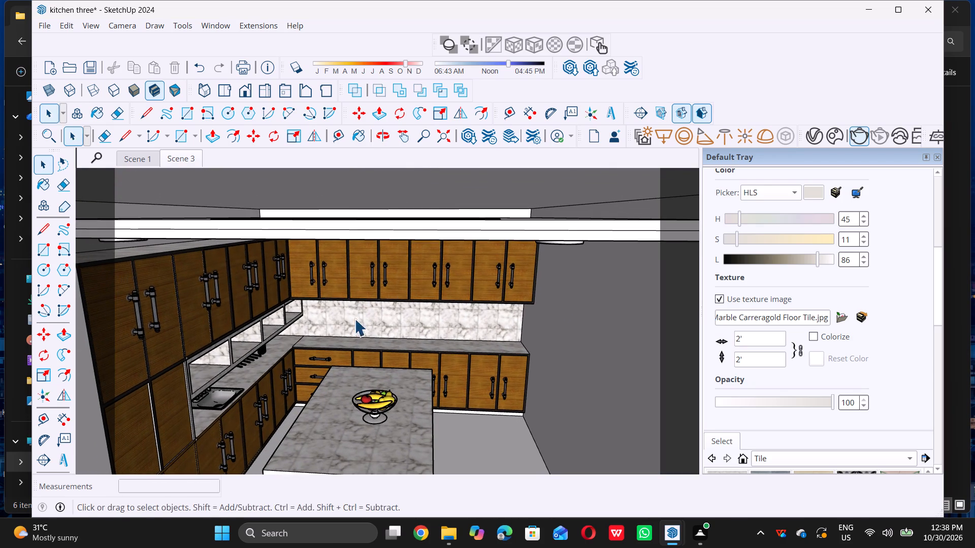
pyautogui.moveTo(356, 326); pyautogui.dragTo(357, 300, button='middle')
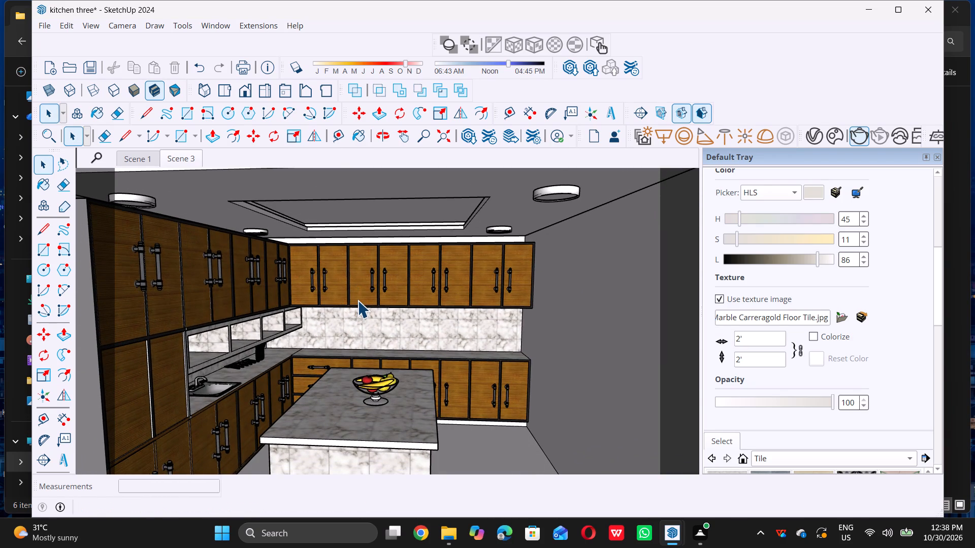
pyautogui.click(562, 198)
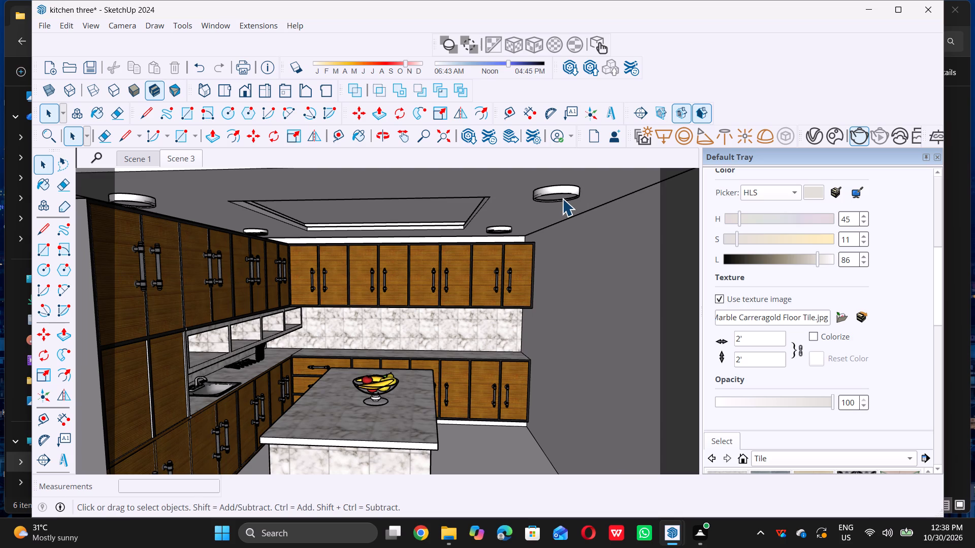
pyautogui.tripleClick(562, 198)
pyautogui.doubleClick(562, 198)
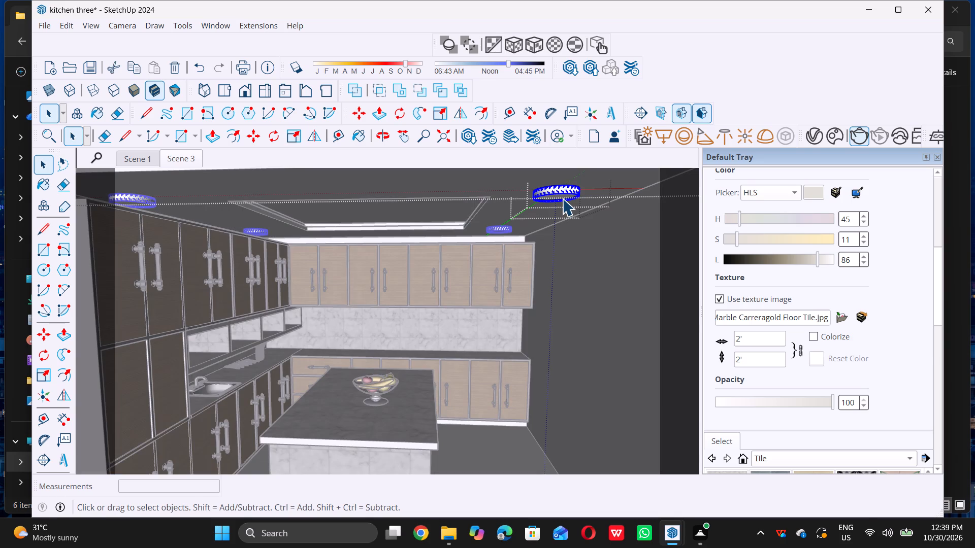
pyautogui.doubleClick(818, 135)
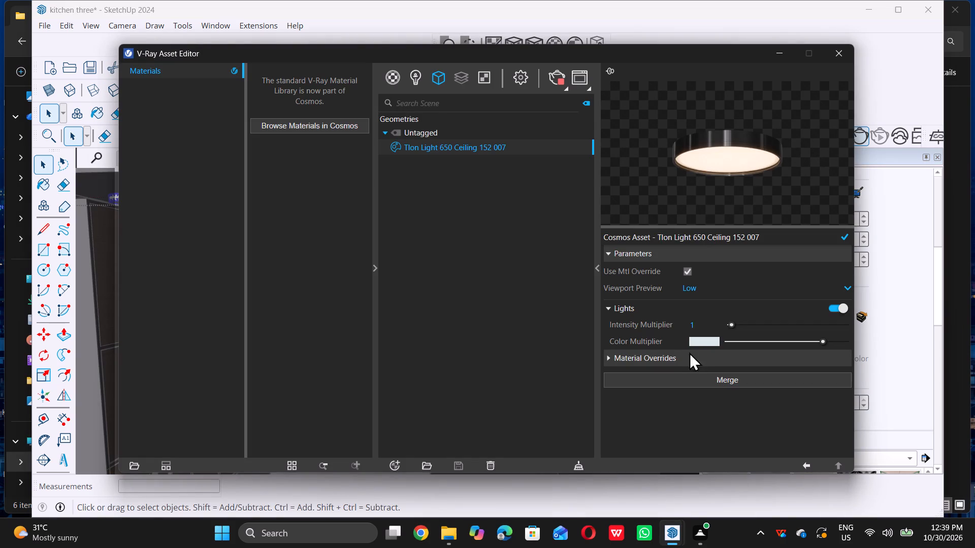
pyautogui.click(732, 321)
pyautogui.moveTo(732, 321); pyautogui.dragTo(763, 329, button='middle')
pyautogui.tripleClick(763, 329)
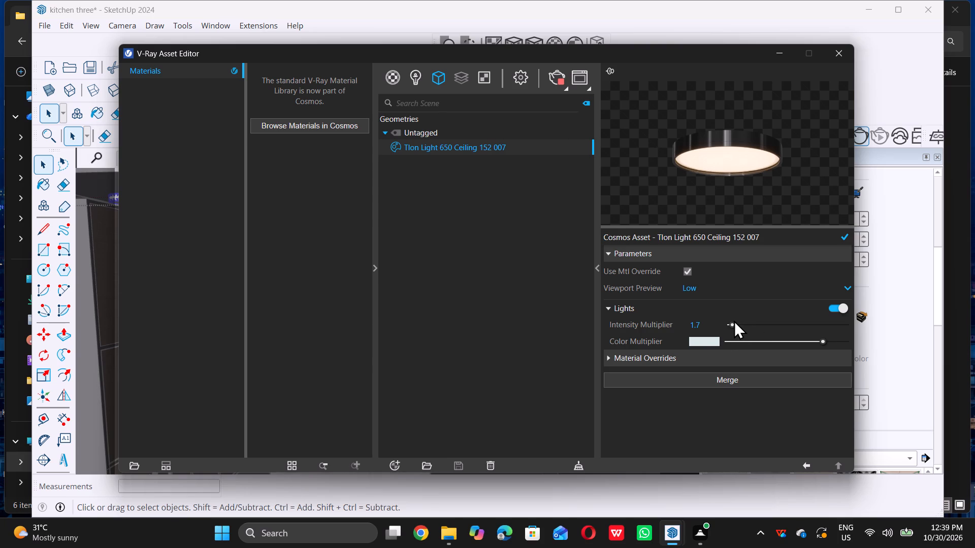
pyautogui.click(730, 324)
pyautogui.moveTo(730, 324); pyautogui.dragTo(752, 332)
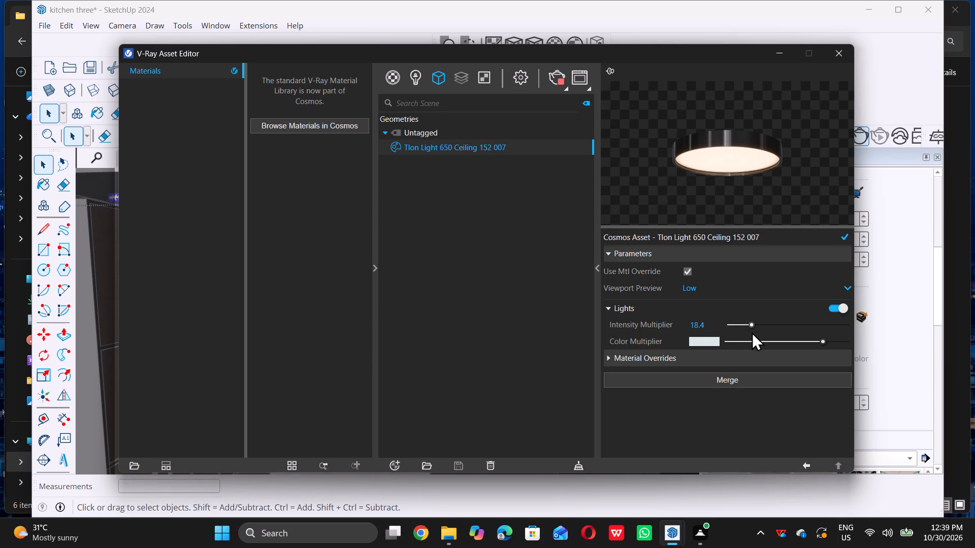
pyautogui.moveTo(752, 332); pyautogui.dragTo(748, 328)
pyautogui.doubleClick(748, 328)
# Set the ceiling light's colour multiplier to pure white (R 1, G 1, B 1) and leave component editing.
pyautogui.doubleClick(704, 340)
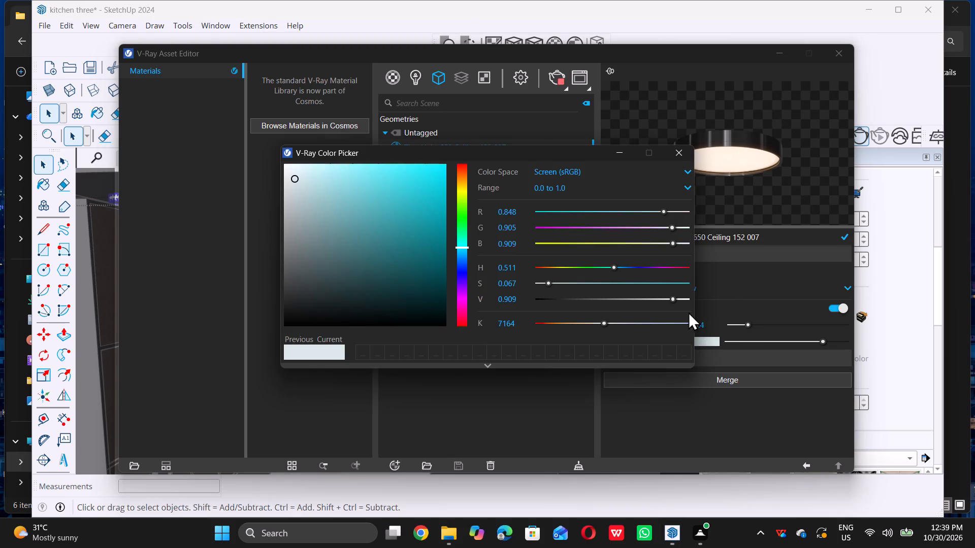
pyautogui.tripleClick(292, 180)
pyautogui.click(292, 180)
pyautogui.moveTo(294, 180); pyautogui.dragTo(289, 166)
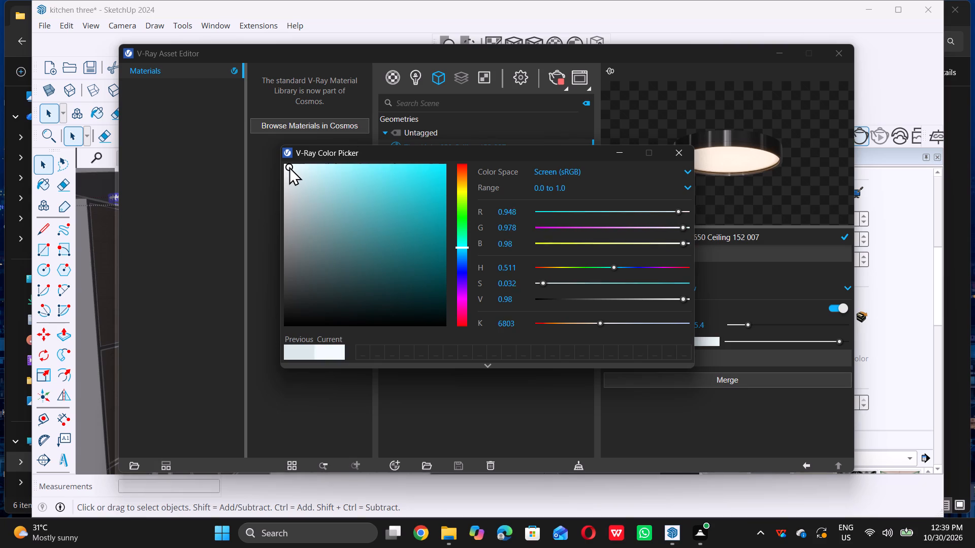
pyautogui.moveTo(289, 166); pyautogui.dragTo(284, 162)
pyautogui.doubleClick(284, 162)
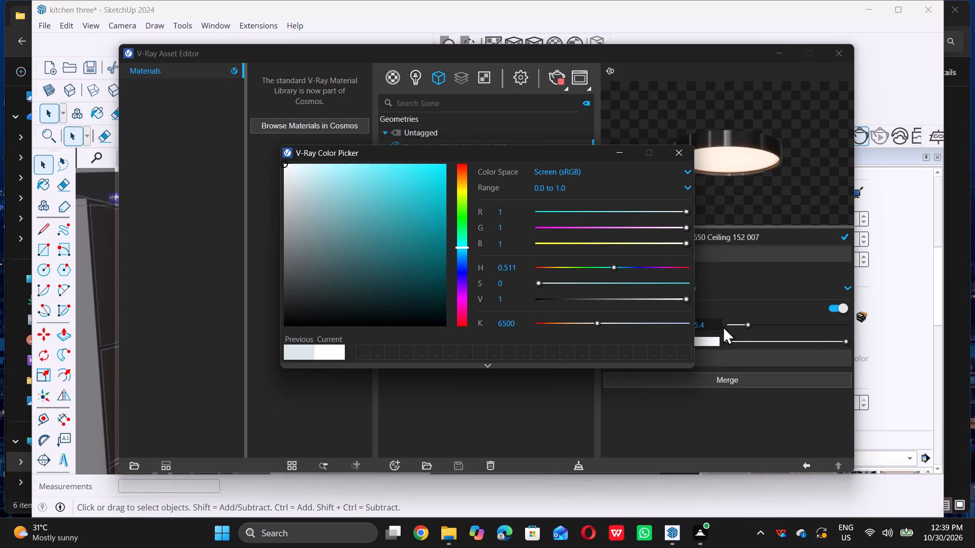
pyautogui.doubleClick(619, 152)
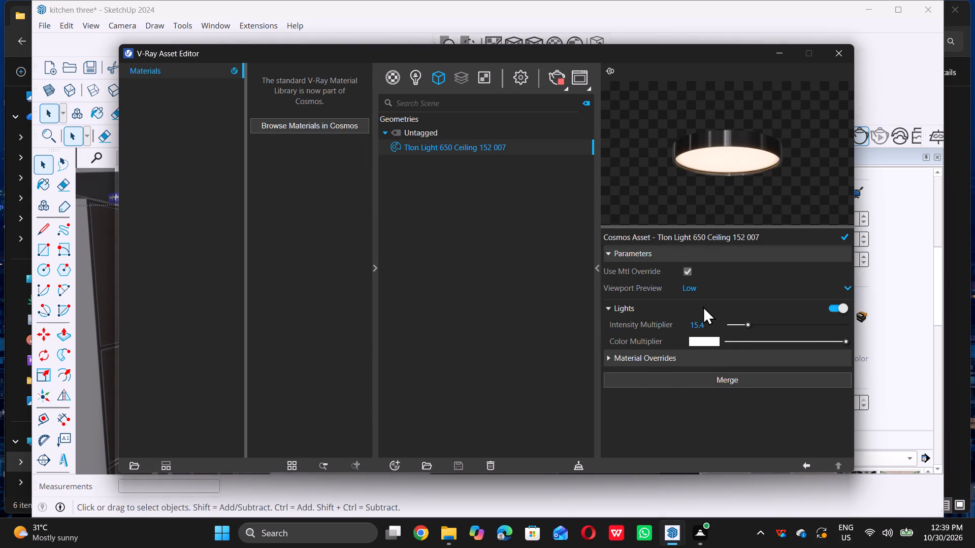
pyautogui.doubleClick(783, 50)
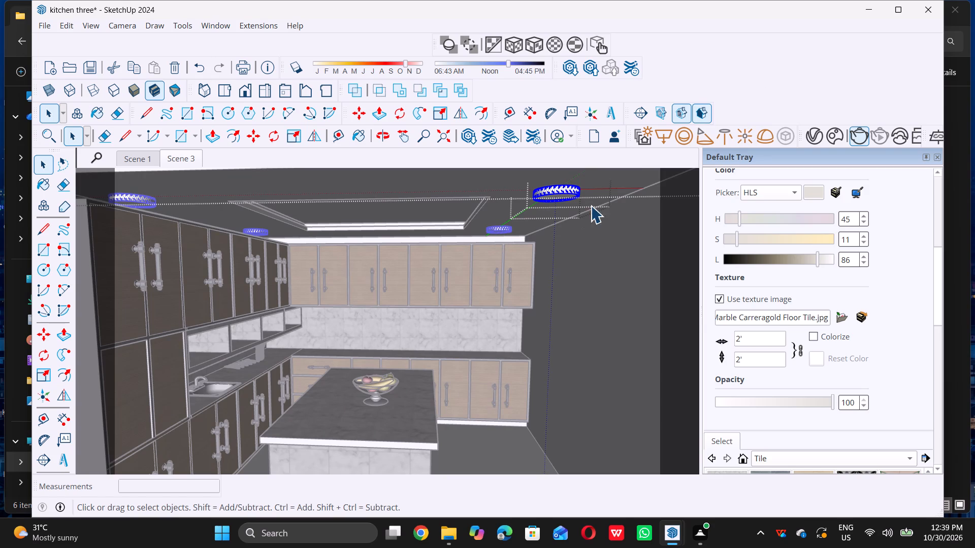
pyautogui.click(593, 326)
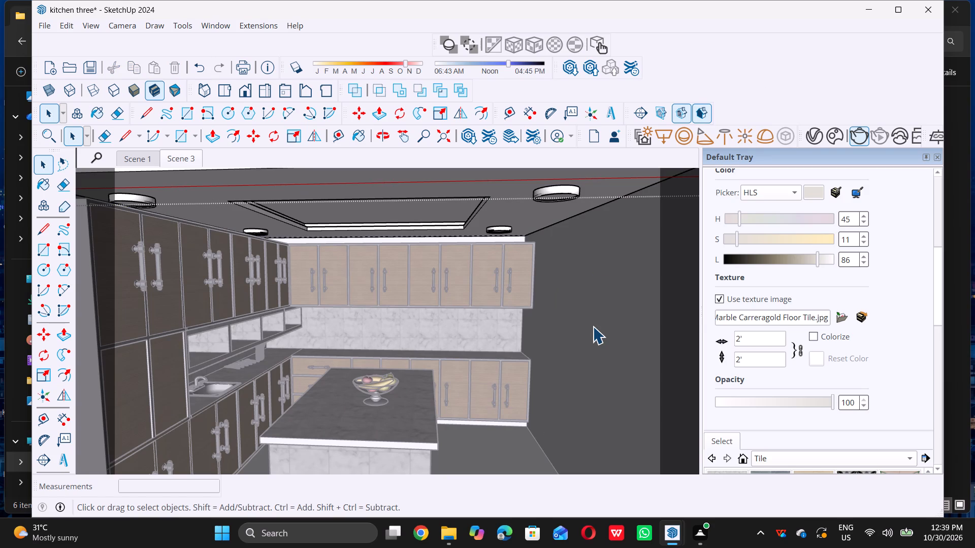
pyautogui.click(593, 326)
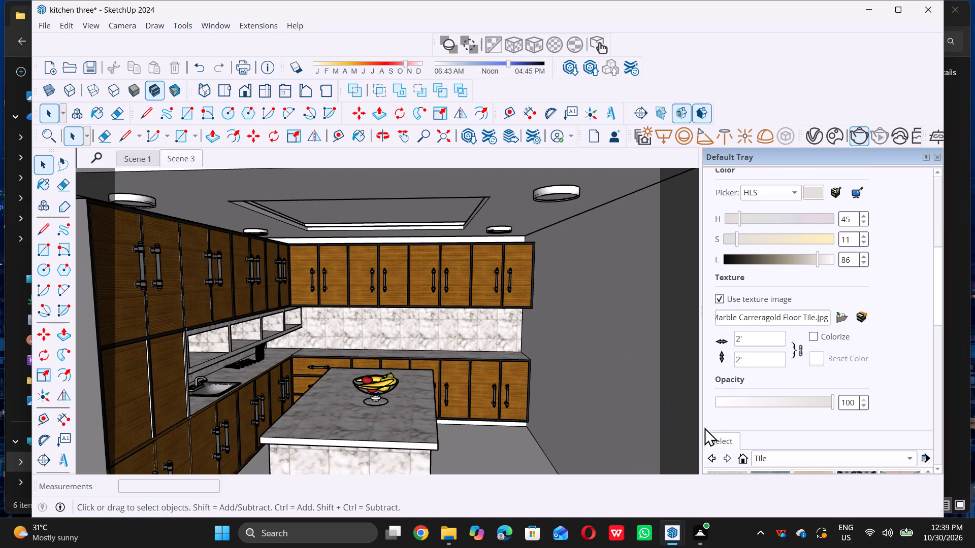
# Look through the Materials, Styles and Shadows sections of the Default Tray, expanding the Styles section.
pyautogui.scroll(-2, 730, 400)
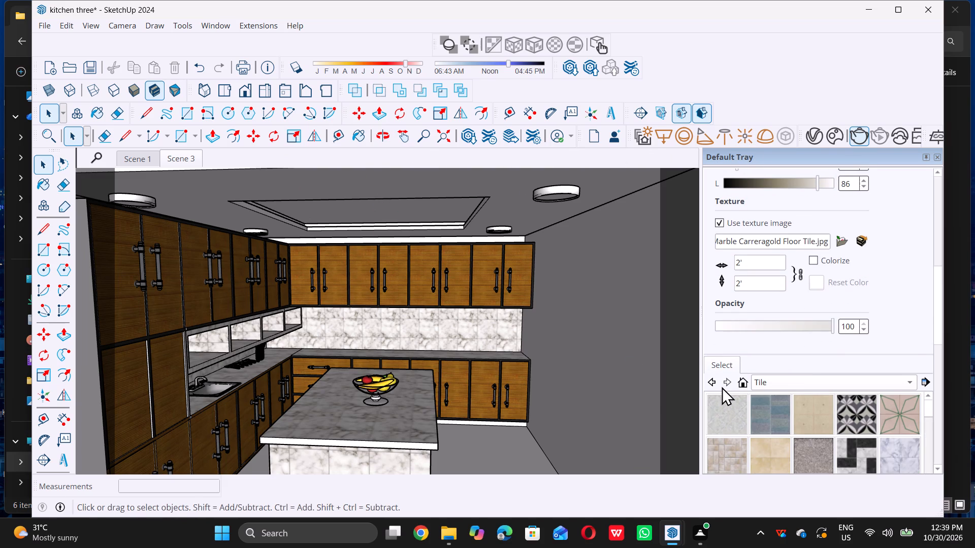
pyautogui.scroll(-8, 722, 387)
pyautogui.scroll(-8, 803, 284)
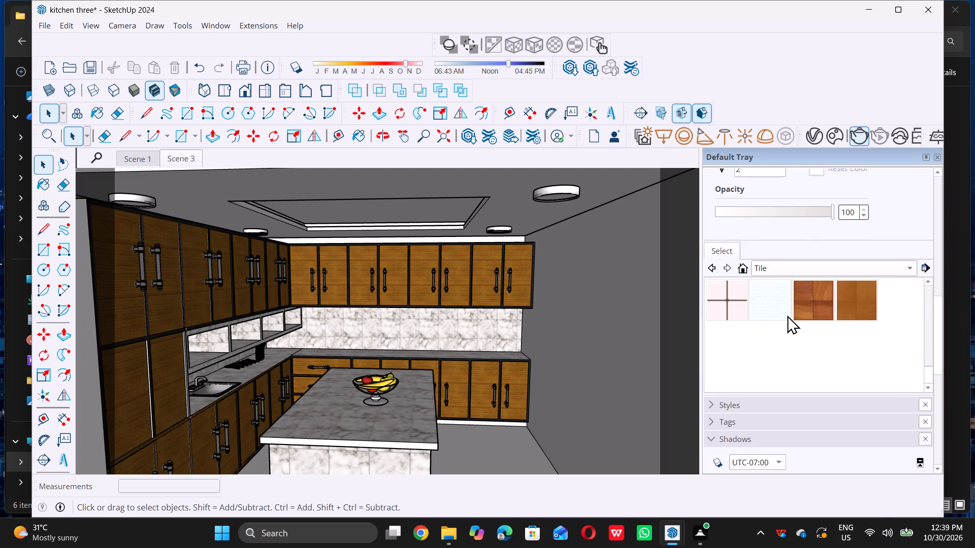
pyautogui.scroll(-3, 774, 337)
pyautogui.scroll(-2, 761, 389)
pyautogui.click(937, 347)
pyautogui.moveTo(936, 354); pyautogui.dragTo(931, 365)
pyautogui.click(931, 365)
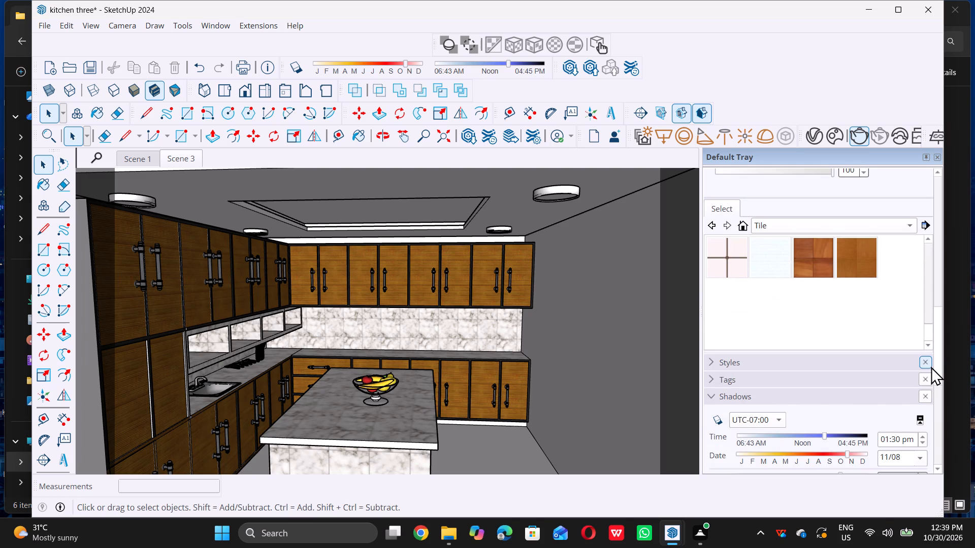
pyautogui.click(930, 370)
pyautogui.moveTo(930, 371); pyautogui.dragTo(928, 376)
pyautogui.moveTo(927, 379); pyautogui.dragTo(917, 403)
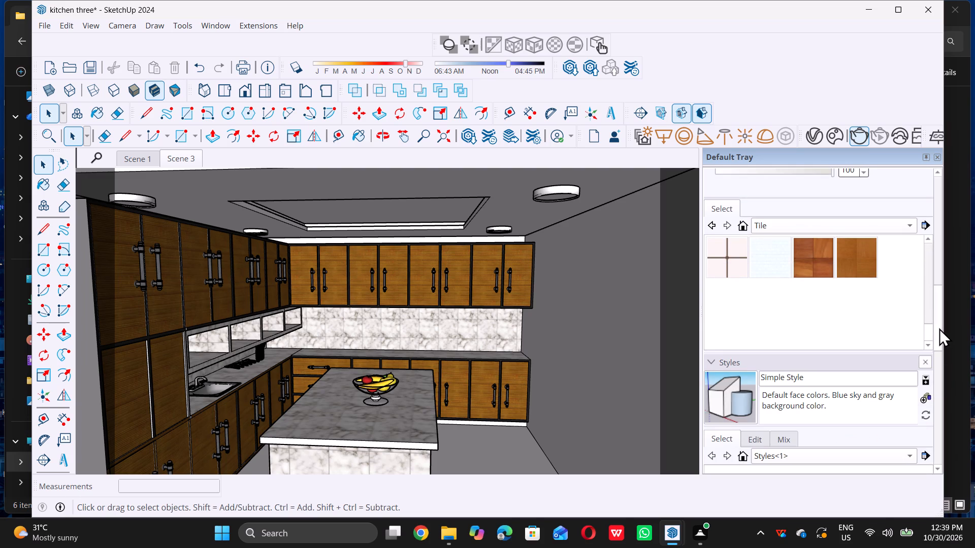
pyautogui.click(939, 328)
pyautogui.moveTo(939, 328); pyautogui.dragTo(930, 366)
pyautogui.click(930, 366)
pyautogui.moveTo(918, 405); pyautogui.dragTo(920, 401)
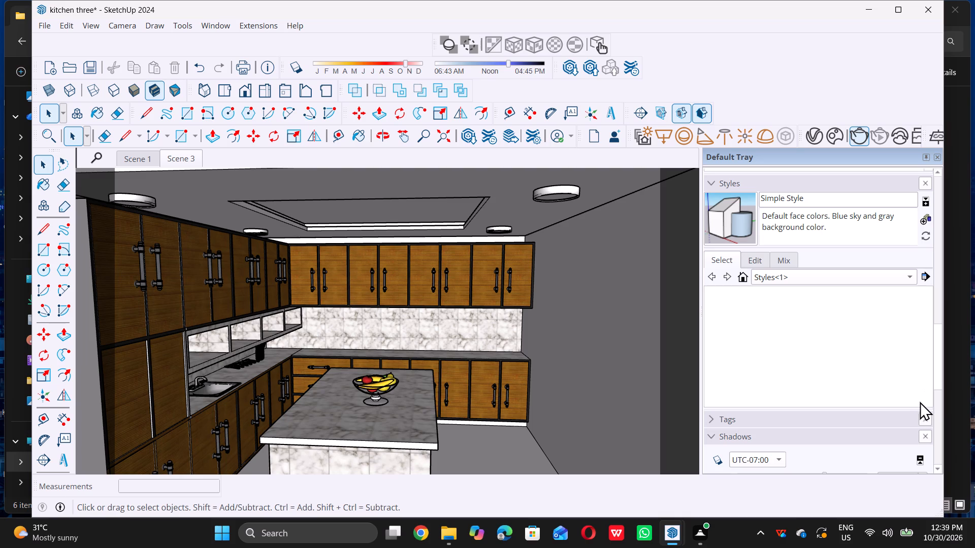
pyautogui.moveTo(920, 401); pyautogui.dragTo(923, 397)
pyautogui.click(925, 392)
pyautogui.click(926, 388)
pyautogui.moveTo(927, 383); pyautogui.dragTo(936, 349)
pyautogui.click(942, 331)
pyautogui.moveTo(944, 326); pyautogui.dragTo(944, 307)
pyautogui.middleClick(944, 307)
pyautogui.moveTo(944, 306); pyautogui.dragTo(947, 270)
pyautogui.click(947, 270)
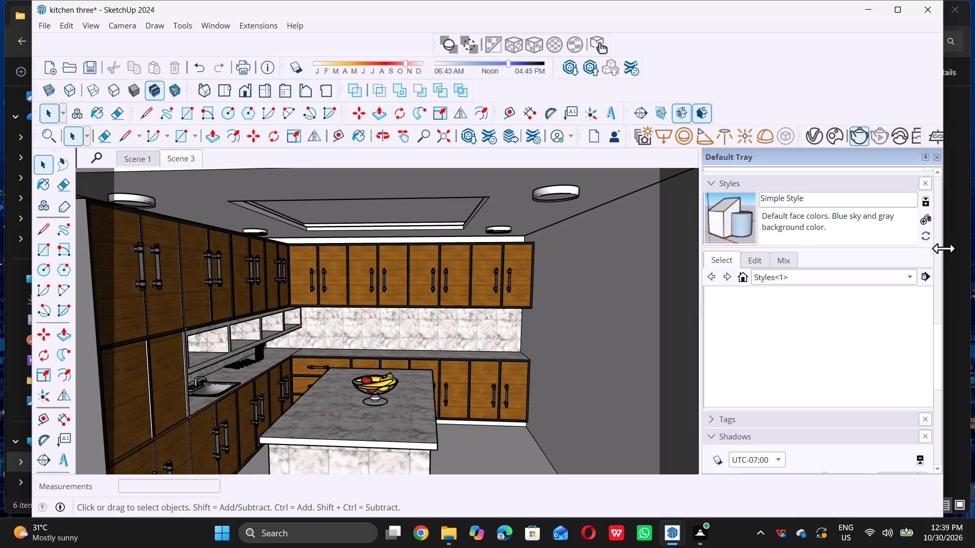
pyautogui.scroll(-5, 852, 296)
pyautogui.scroll(5, 803, 347)
pyautogui.scroll(-5, 803, 347)
# Minimize the File Explorer window that sits behind SketchUp.
pyautogui.click(956, 371)
pyautogui.moveTo(956, 371); pyautogui.dragTo(952, 380)
pyautogui.click(952, 380)
pyautogui.click(905, 4)
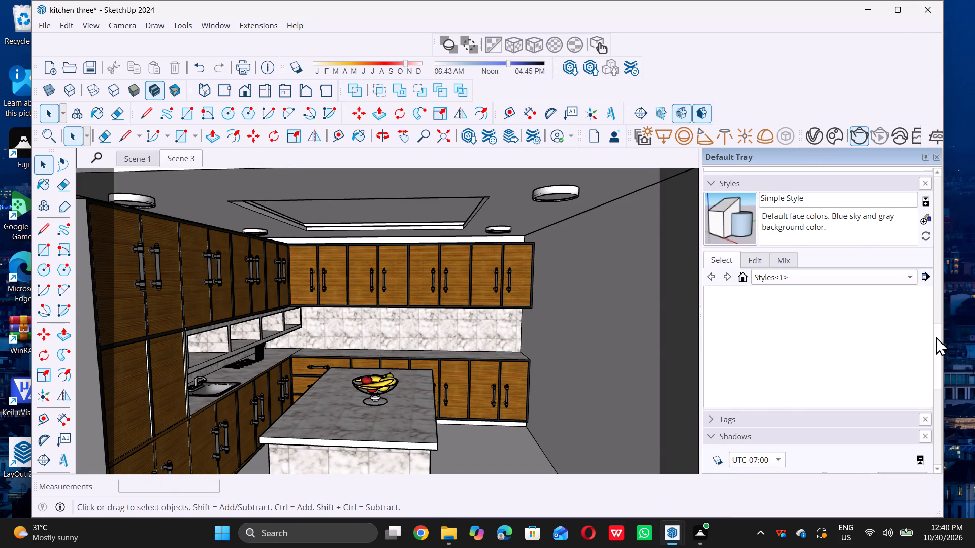
# Add a new scene from the current kitchen view.
pyautogui.moveTo(936, 337); pyautogui.dragTo(918, 416)
pyautogui.click(918, 416)
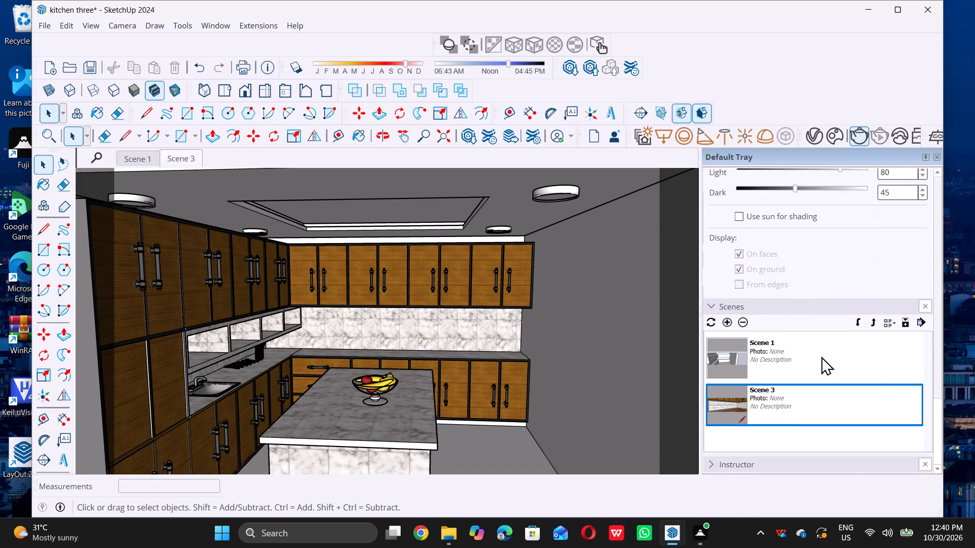
pyautogui.click(725, 324)
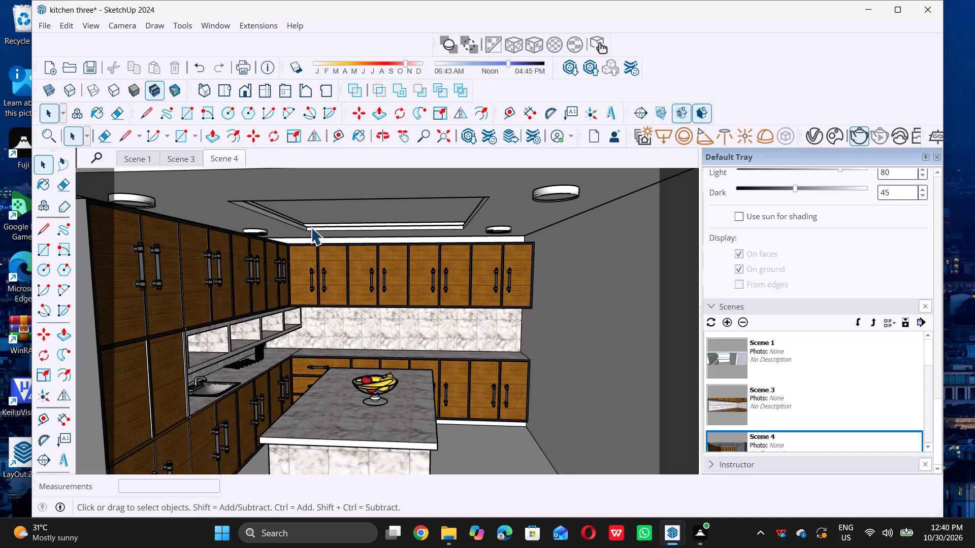
# Create a new Emissive material in the V-Ray Asset Editor.
pyautogui.click(808, 136)
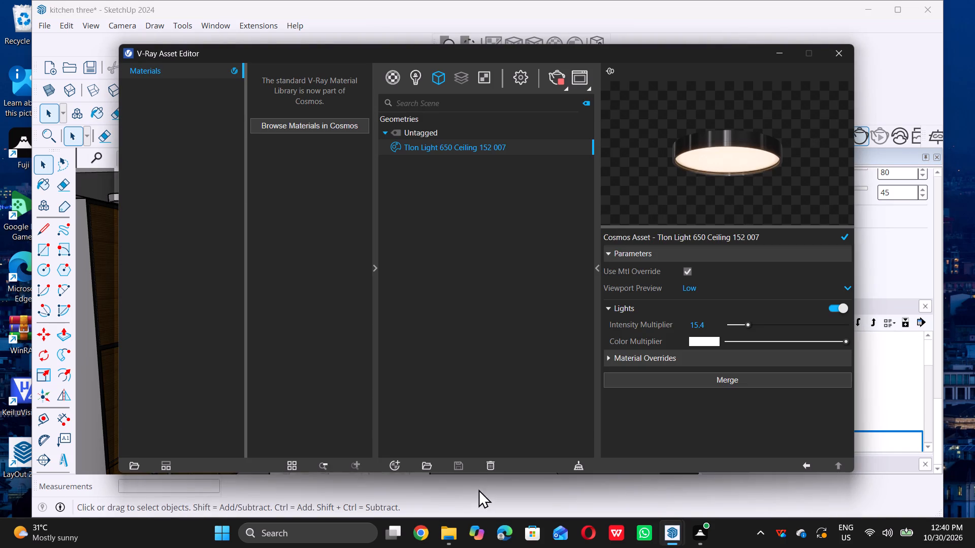
pyautogui.doubleClick(407, 77)
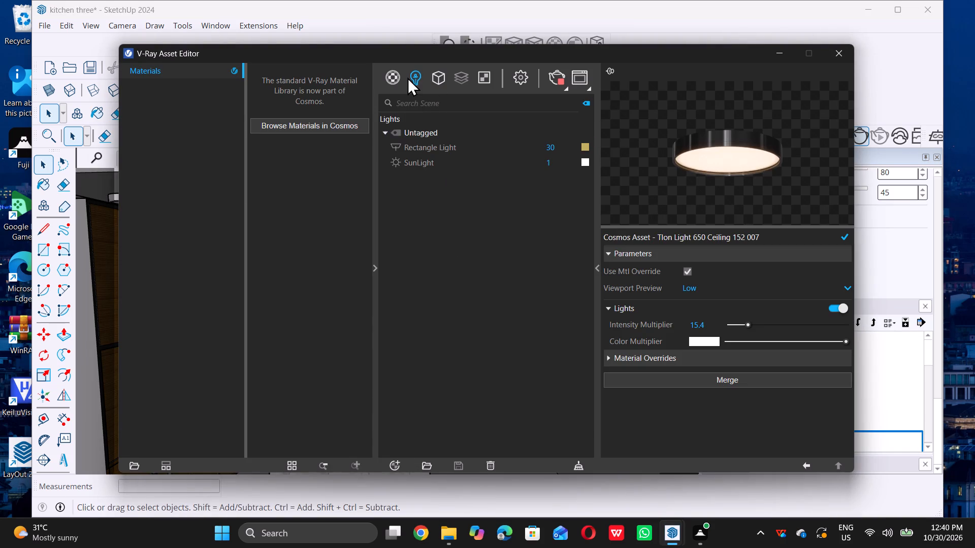
pyautogui.click(398, 465)
pyautogui.click(411, 443)
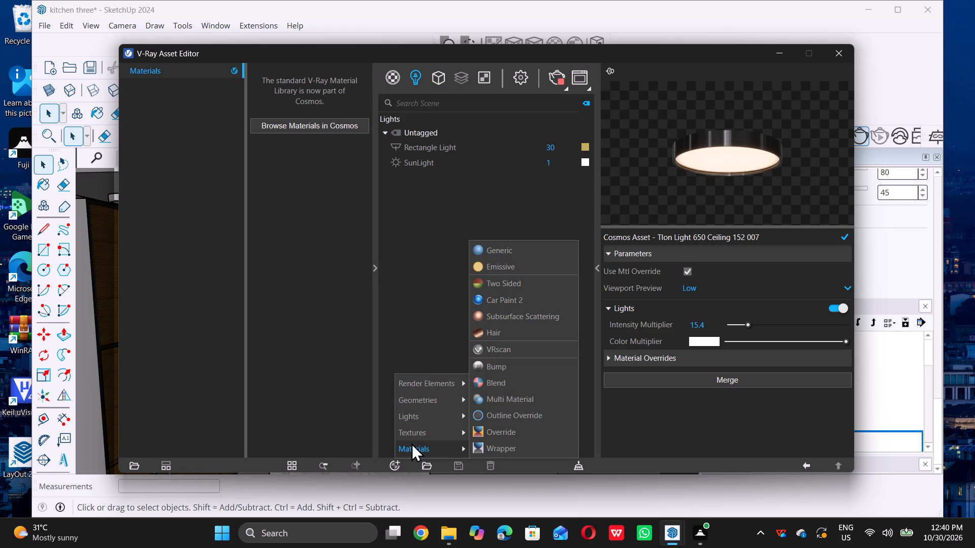
pyautogui.click(510, 266)
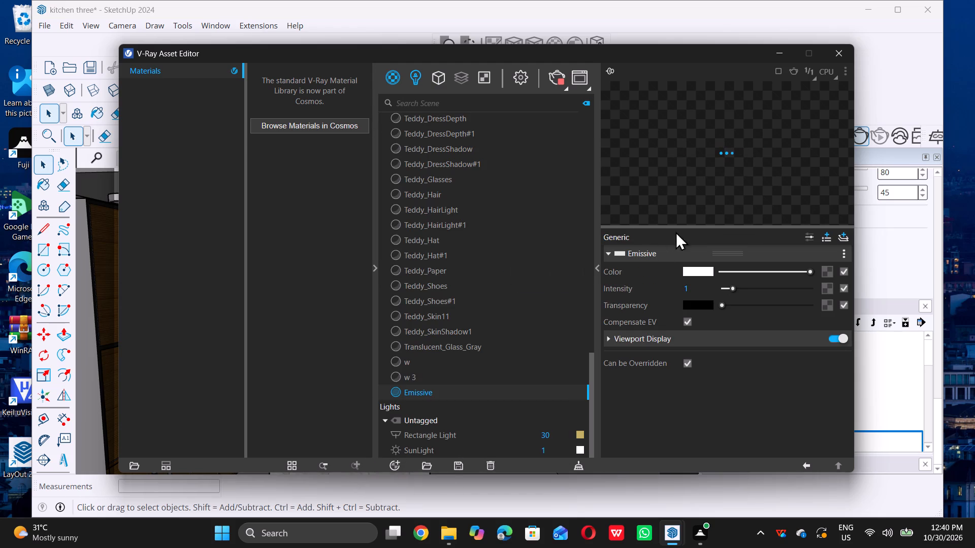
# Set the Emissive material's colour to a pale yellow (R 0.98, G 0.977, B 0.768) and put the colour picker away.
pyautogui.doubleClick(691, 273)
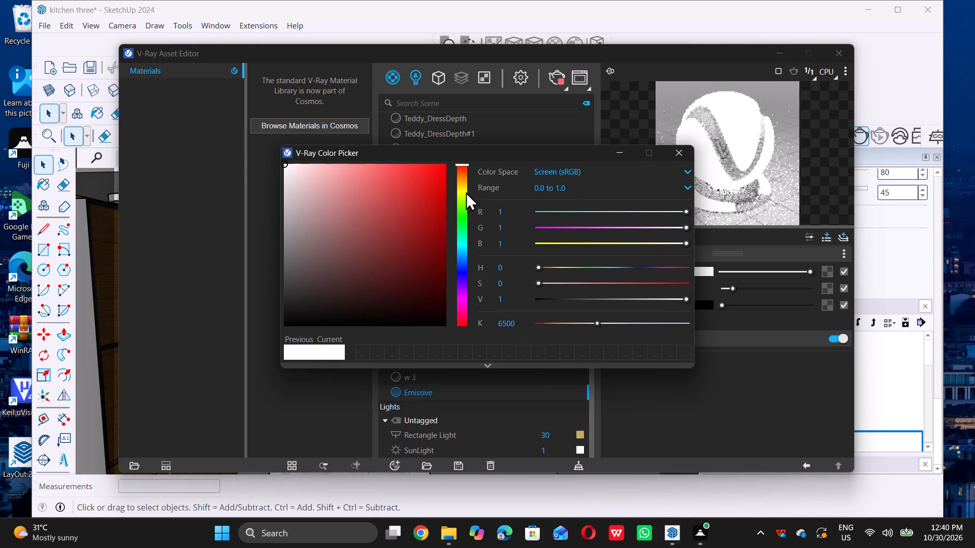
pyautogui.click(466, 191)
pyautogui.doubleClick(313, 161)
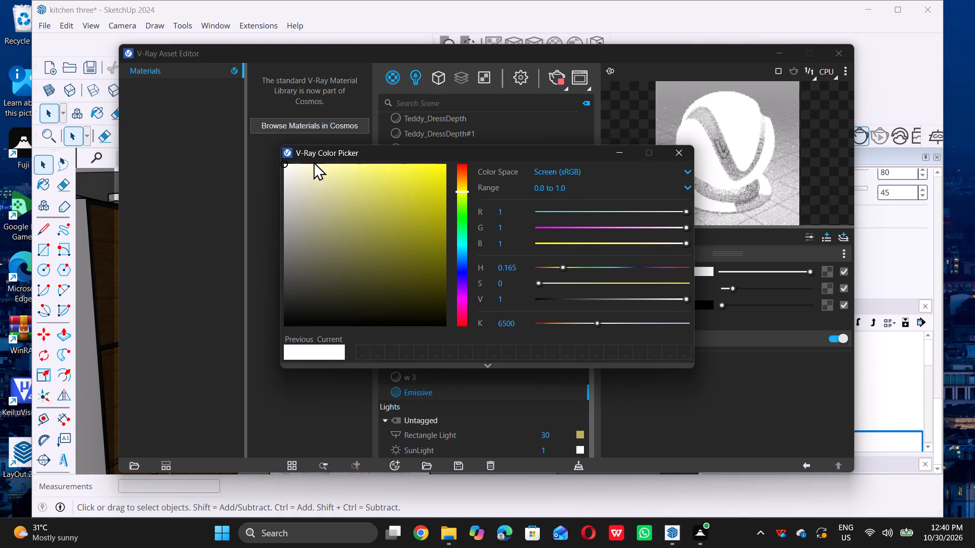
pyautogui.click(319, 167)
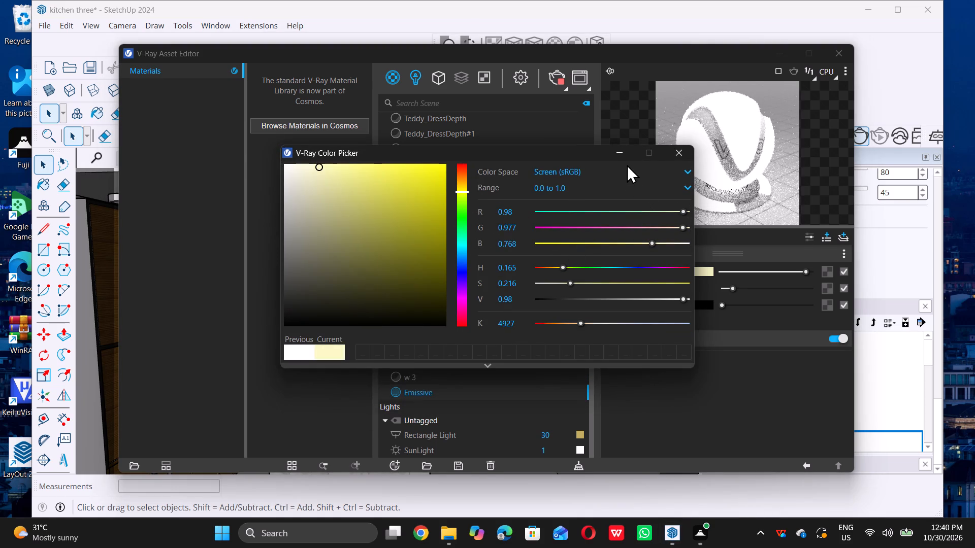
pyautogui.click(623, 155)
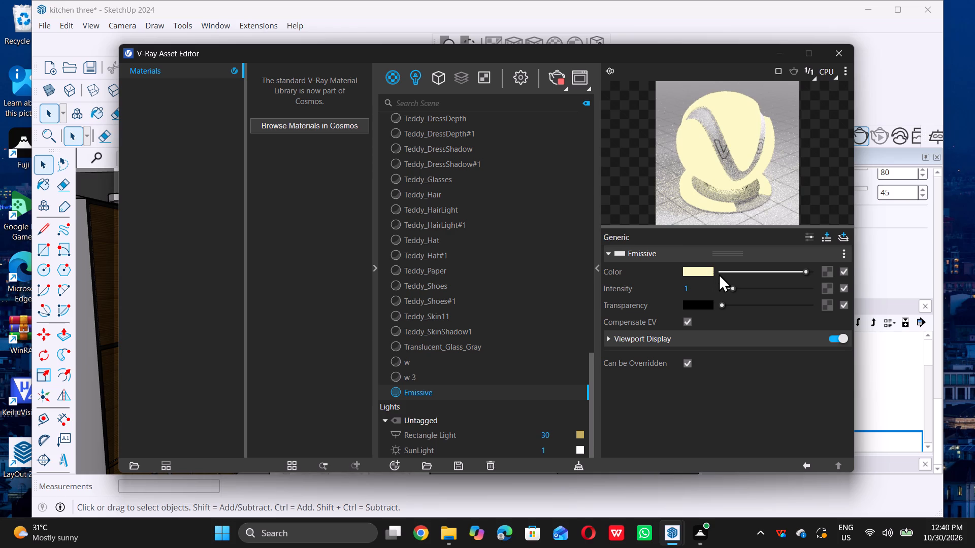
# Set the Emissive material's intensity to 2.6.
pyautogui.moveTo(732, 284); pyautogui.dragTo(743, 290)
pyautogui.click(733, 287)
pyautogui.click(744, 289)
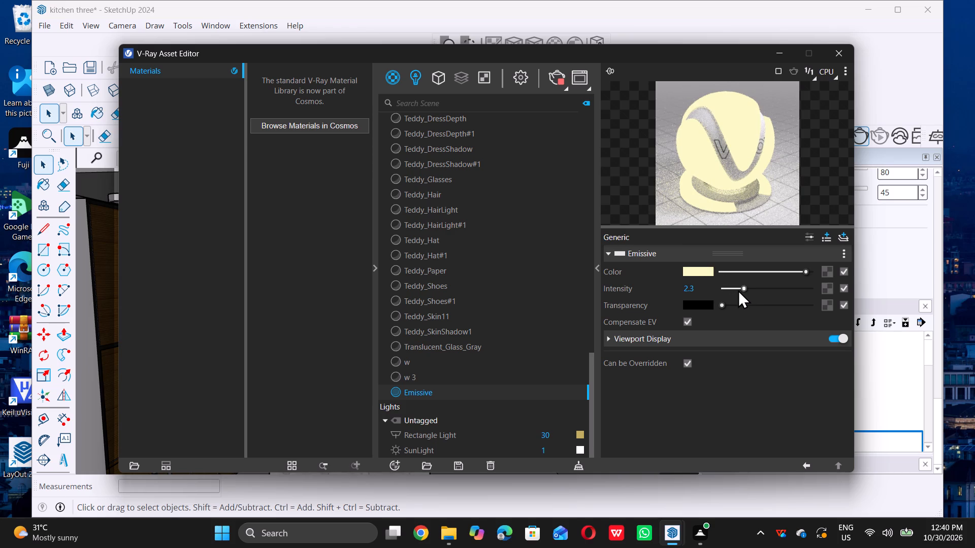
pyautogui.doubleClick(744, 284)
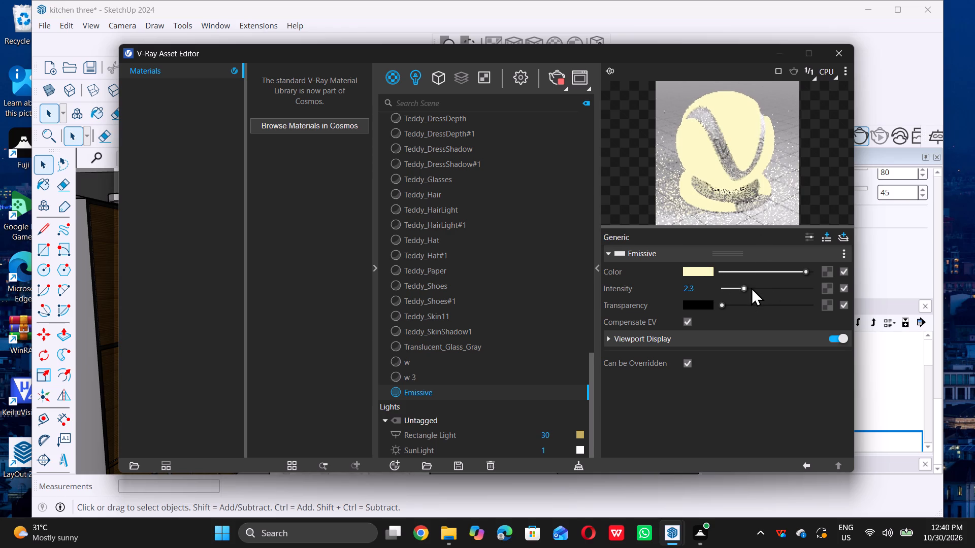
pyautogui.click(757, 289)
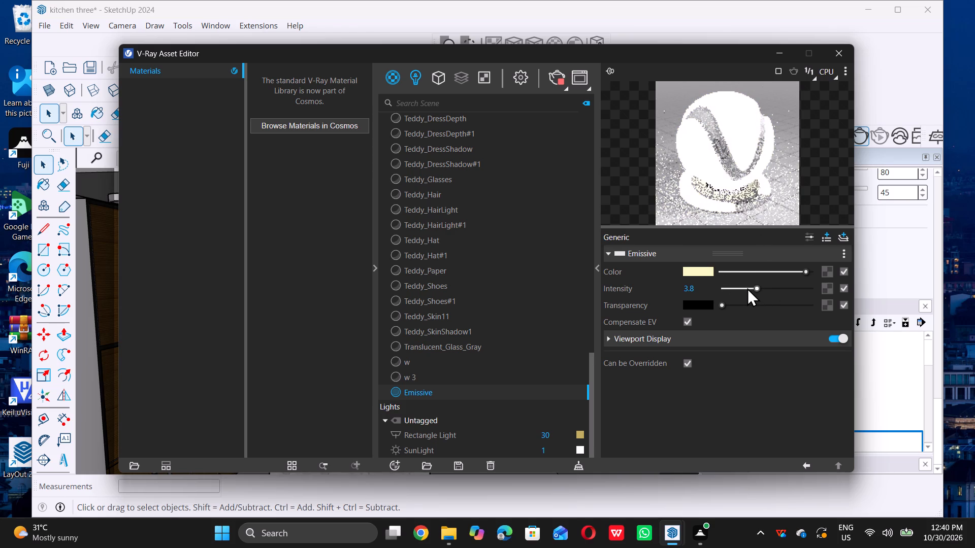
pyautogui.tripleClick(746, 288)
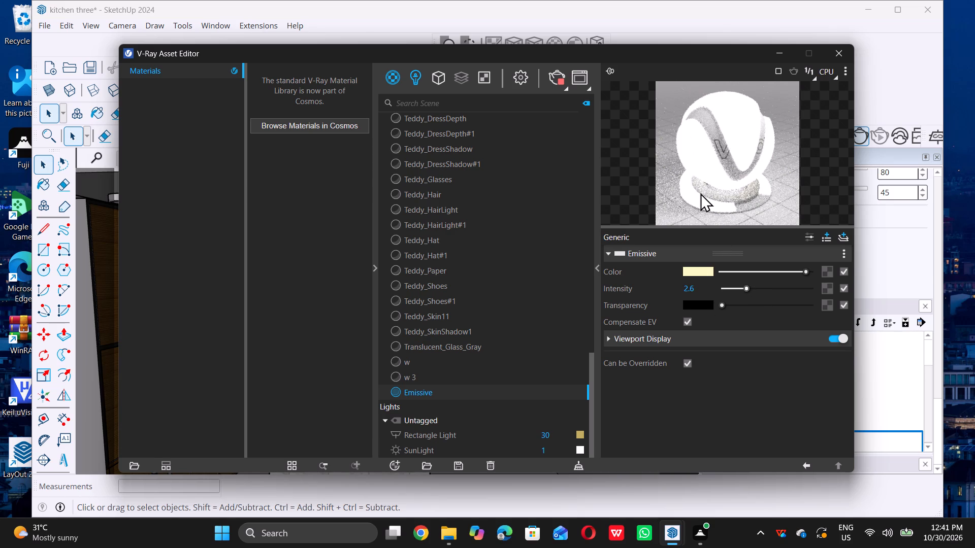
# Undock the Default Tray and move the V-Ray Asset Editor window slightly upward.
pyautogui.click(684, 50)
pyautogui.moveTo(684, 50); pyautogui.dragTo(684, 50)
pyautogui.moveTo(684, 50); pyautogui.dragTo(606, 50)
pyautogui.click(606, 50)
pyautogui.moveTo(557, 44); pyautogui.dragTo(529, 84)
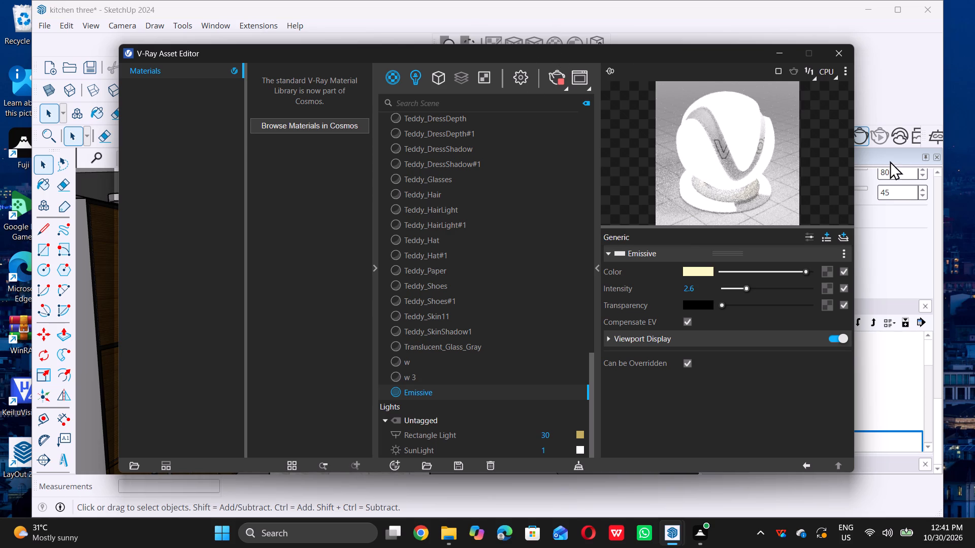
pyautogui.doubleClick(890, 161)
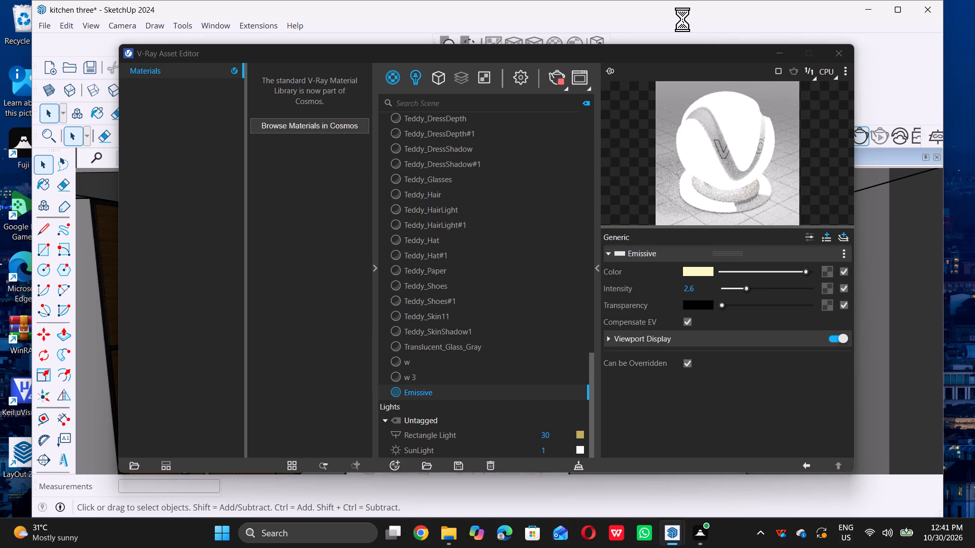
pyautogui.click(562, 48)
pyautogui.moveTo(562, 48); pyautogui.dragTo(548, 47)
pyautogui.moveTo(717, 0); pyautogui.dragTo(685, 53)
pyautogui.click(685, 53)
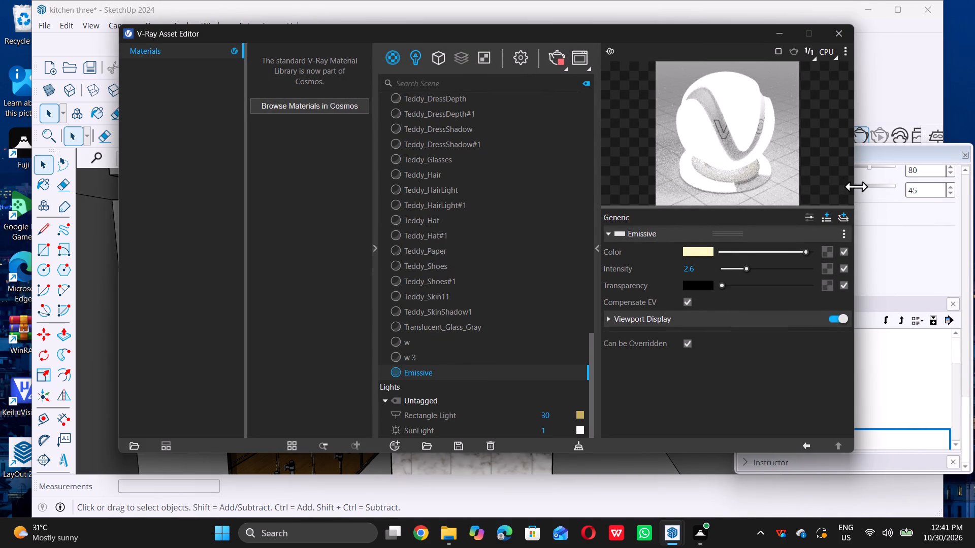
# Try to narrow the V-Ray Asset Editor window, and stretch it to the full available screen height.
pyautogui.click(855, 189)
pyautogui.moveTo(855, 189); pyautogui.dragTo(713, 141)
pyautogui.click(855, 190)
pyautogui.moveTo(855, 190); pyautogui.dragTo(662, 171)
pyautogui.click(662, 171)
pyautogui.click(338, 31)
pyautogui.moveTo(338, 31); pyautogui.dragTo(267, 63)
pyautogui.click(267, 63)
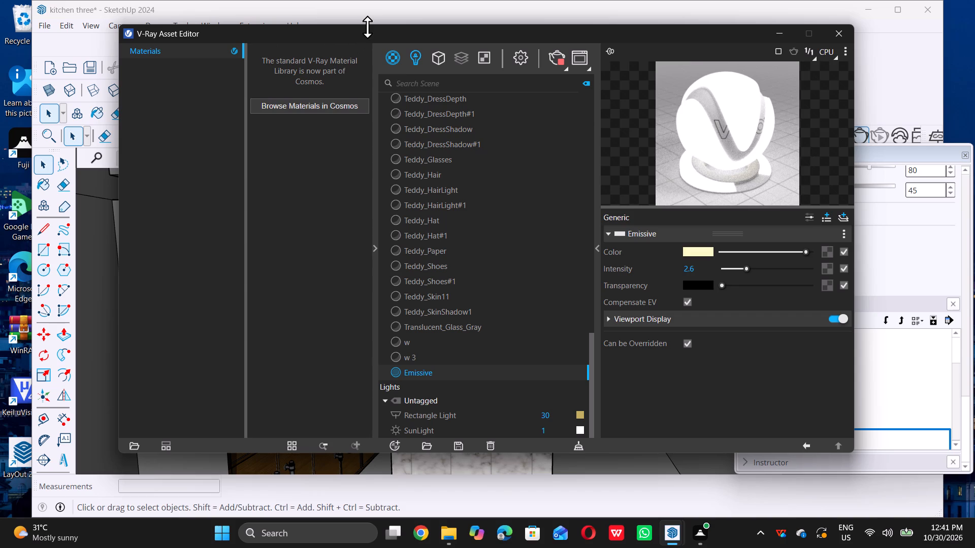
pyautogui.click(367, 27)
pyautogui.moveTo(367, 27); pyautogui.dragTo(331, 84)
pyautogui.click(331, 84)
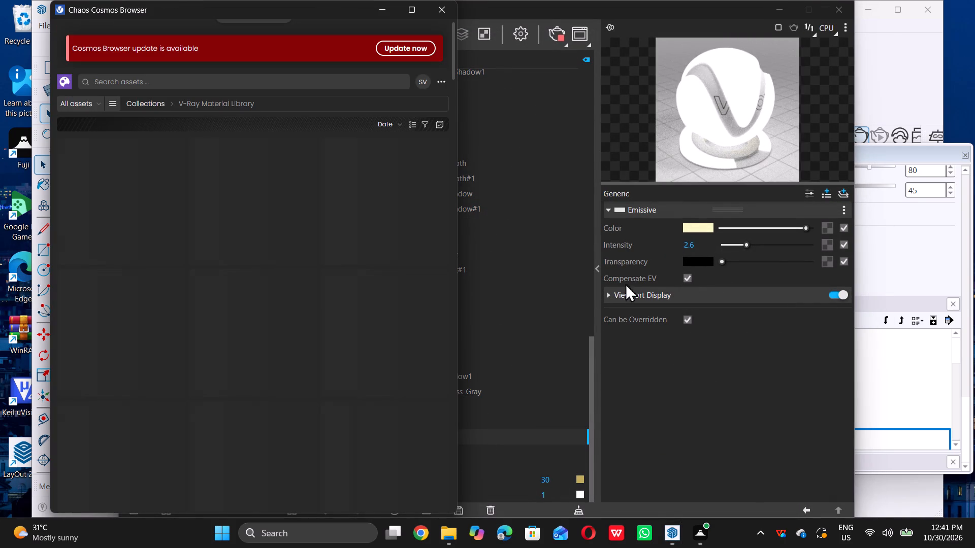
# Bring the V-Ray Asset Editor forward and stop its live material preview.
pyautogui.click(779, 28)
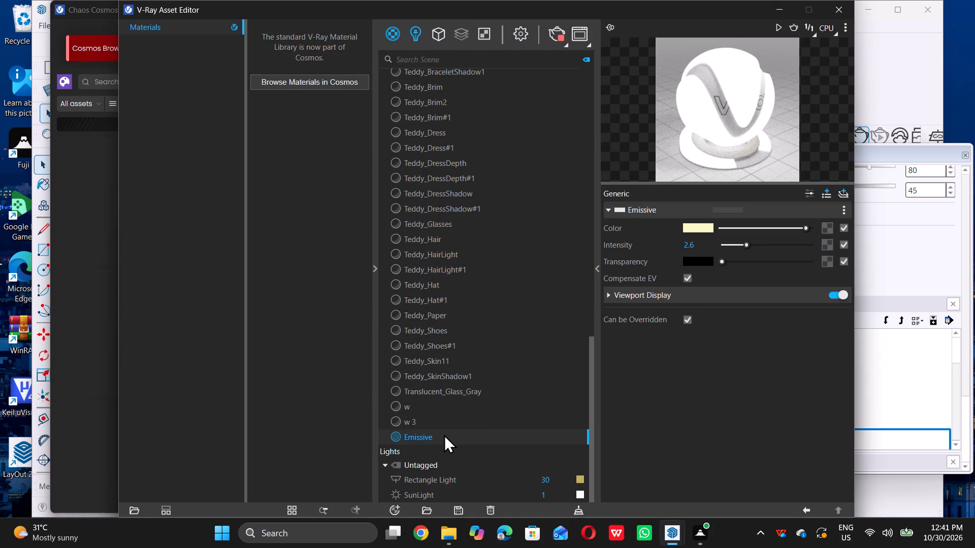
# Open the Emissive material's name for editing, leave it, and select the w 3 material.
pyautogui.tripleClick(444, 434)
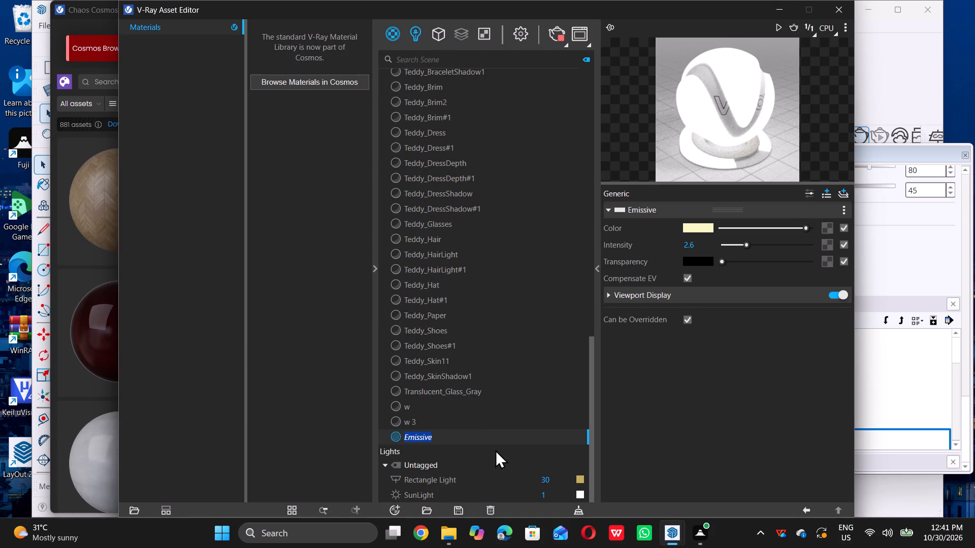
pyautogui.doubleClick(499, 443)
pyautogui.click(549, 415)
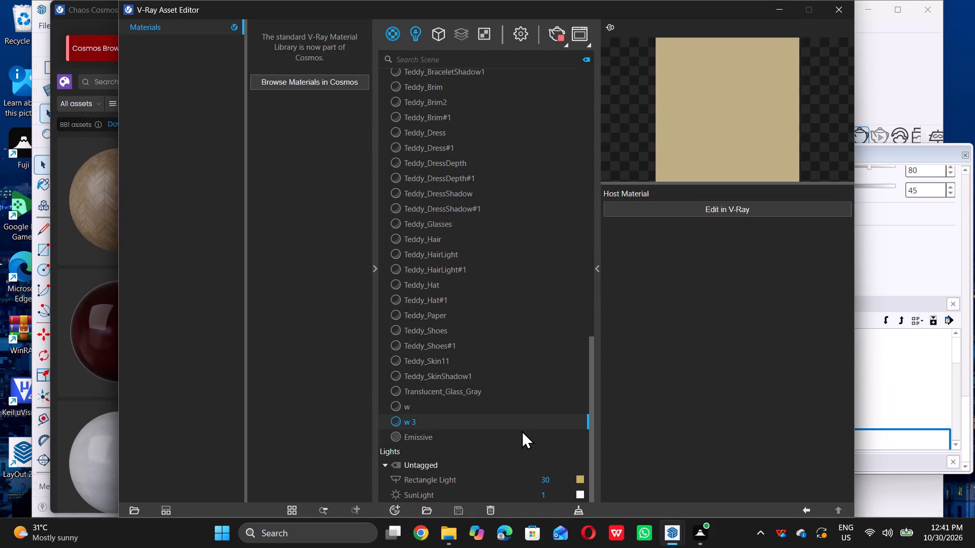
# Select the Emissive material and minimize the V-Ray Asset Editor.
pyautogui.tripleClick(521, 430)
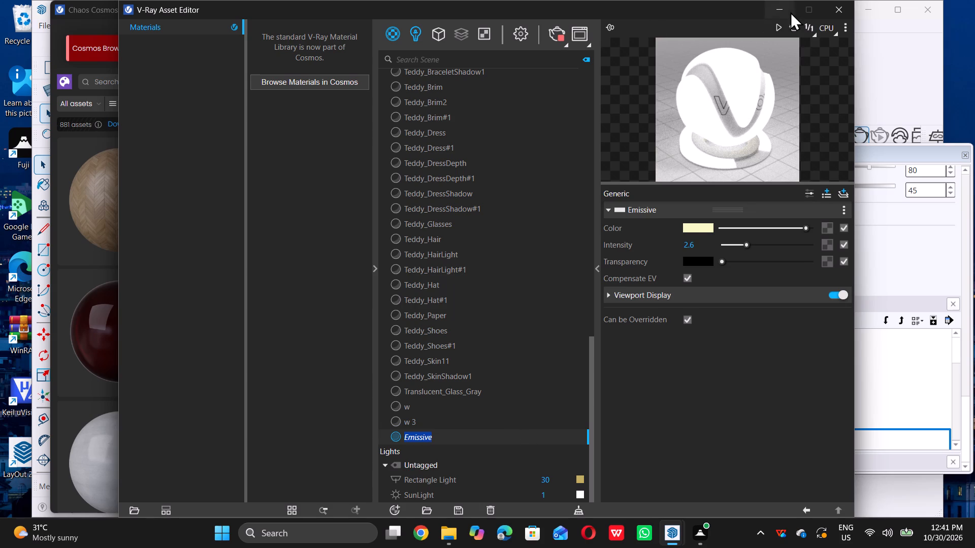
pyautogui.click(771, 6)
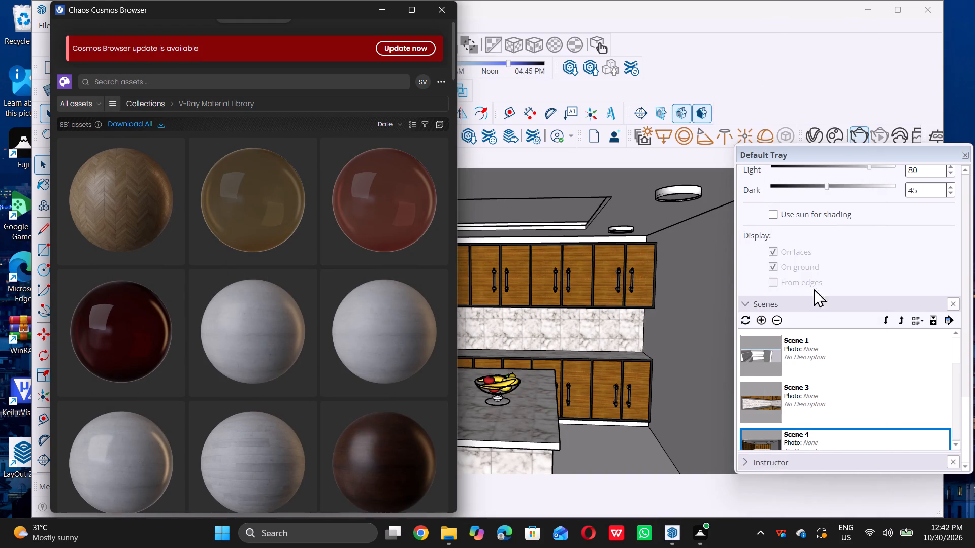
# Redock the Default Tray, bring the Emissive material's settings into view there, and minimize the Chaos Cosmos Browser.
pyautogui.scroll(10, 823, 269)
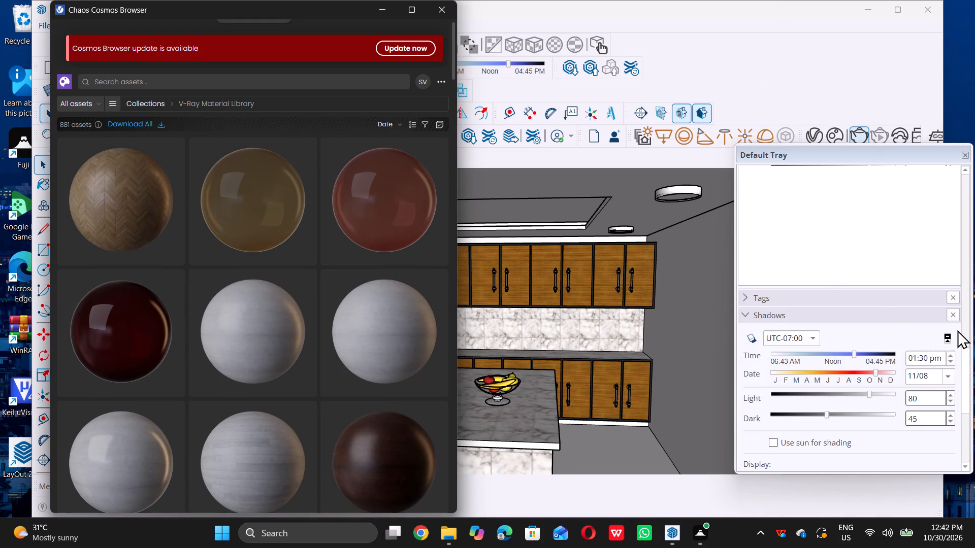
pyautogui.click(969, 374)
pyautogui.click(969, 368)
pyautogui.moveTo(970, 357); pyautogui.dragTo(974, 219)
pyautogui.doubleClick(974, 218)
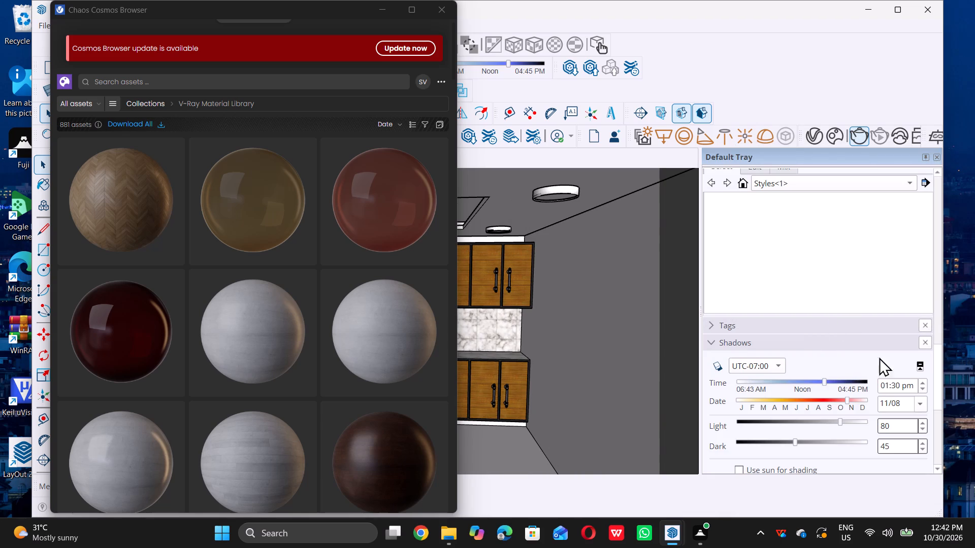
pyautogui.moveTo(939, 368); pyautogui.dragTo(939, 362)
pyautogui.moveTo(939, 357); pyautogui.dragTo(944, 313)
pyautogui.moveTo(957, 250); pyautogui.dragTo(960, 238)
pyautogui.doubleClick(960, 237)
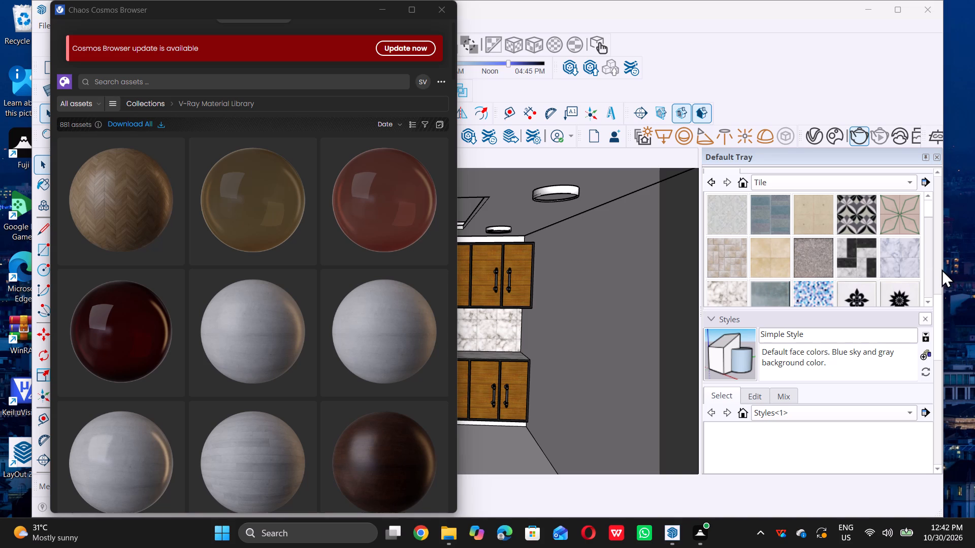
pyautogui.moveTo(931, 259); pyautogui.dragTo(937, 216)
pyautogui.click(937, 215)
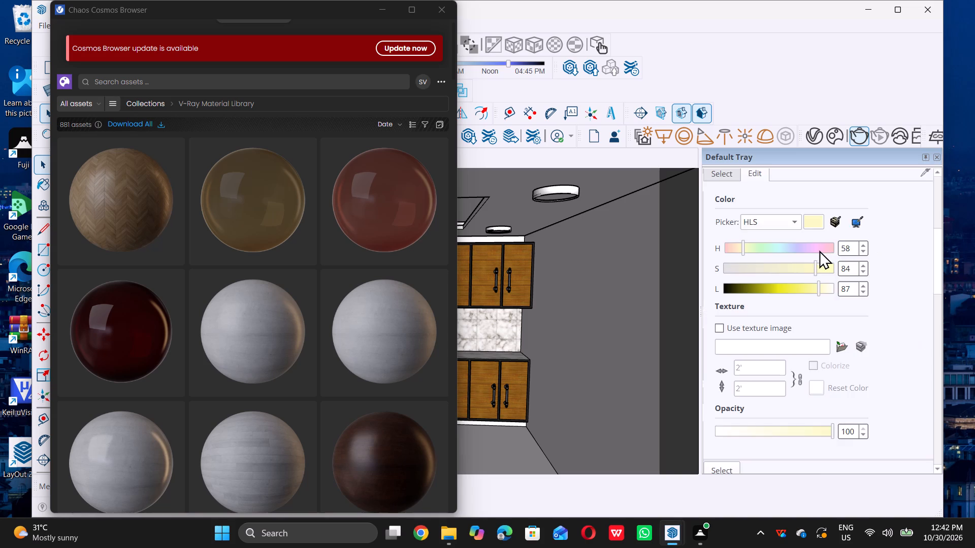
pyautogui.scroll(5, 813, 254)
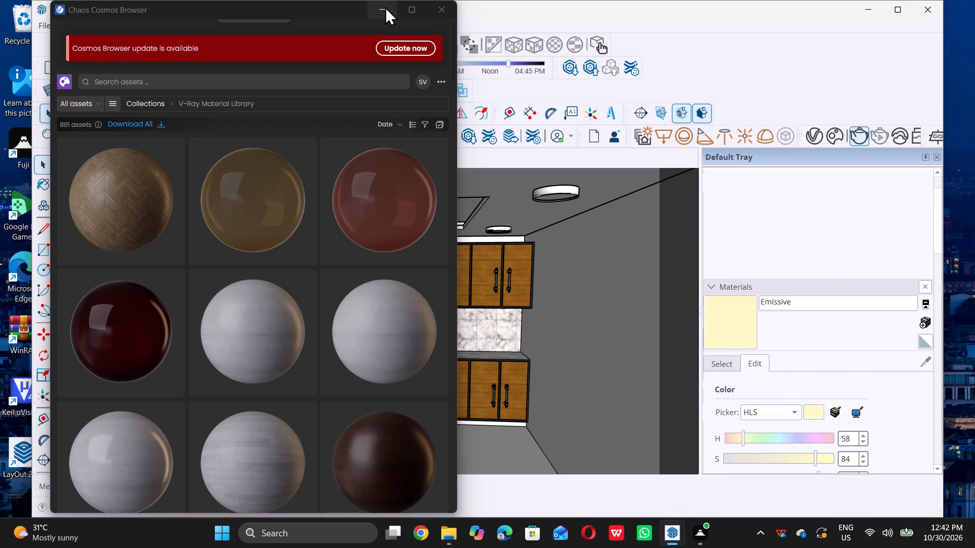
pyautogui.click(385, 7)
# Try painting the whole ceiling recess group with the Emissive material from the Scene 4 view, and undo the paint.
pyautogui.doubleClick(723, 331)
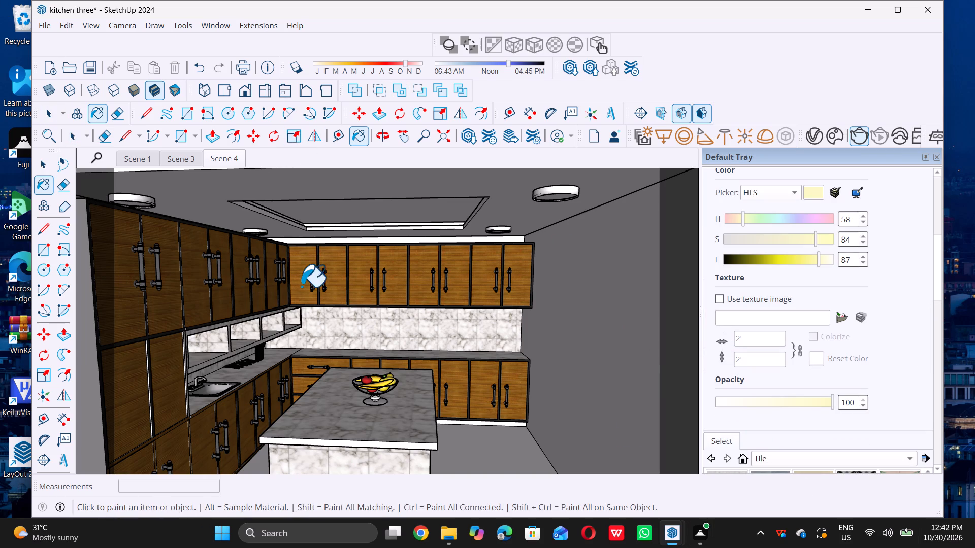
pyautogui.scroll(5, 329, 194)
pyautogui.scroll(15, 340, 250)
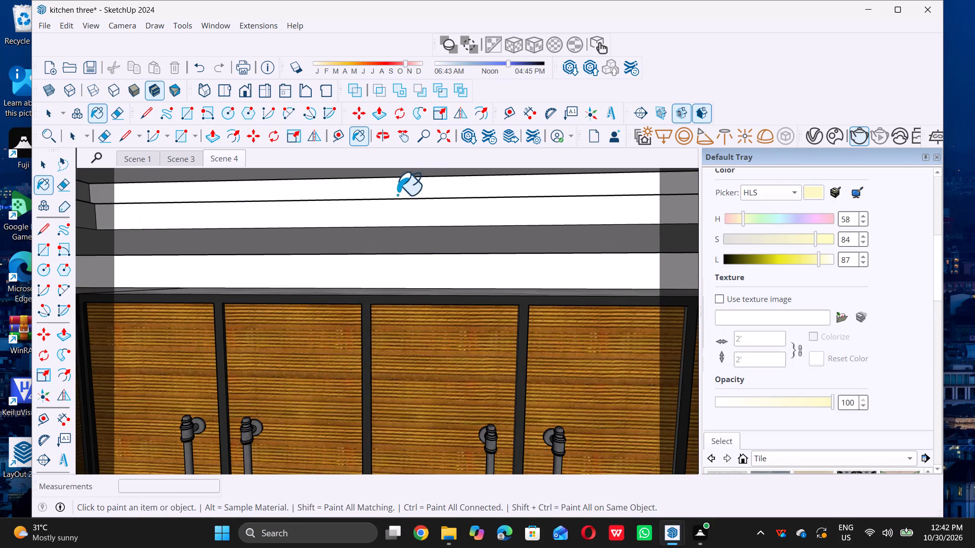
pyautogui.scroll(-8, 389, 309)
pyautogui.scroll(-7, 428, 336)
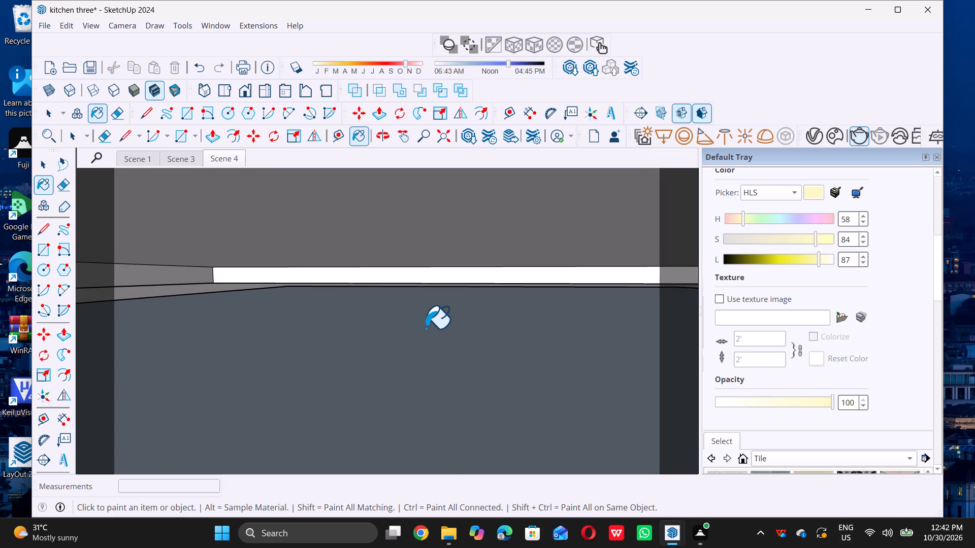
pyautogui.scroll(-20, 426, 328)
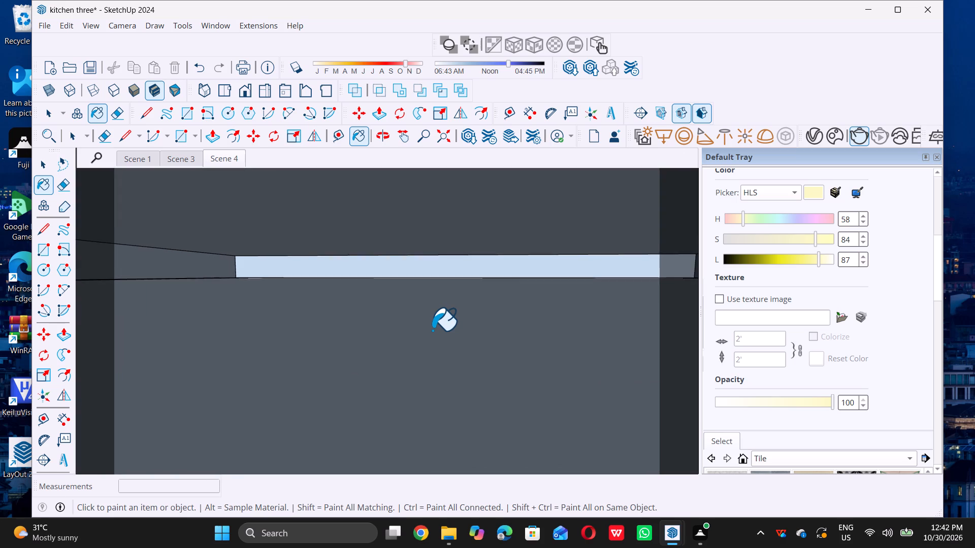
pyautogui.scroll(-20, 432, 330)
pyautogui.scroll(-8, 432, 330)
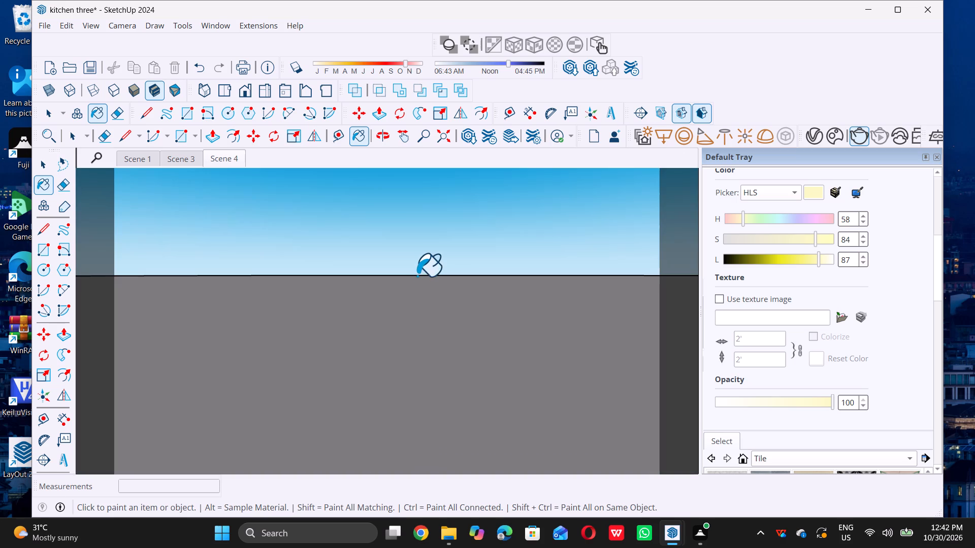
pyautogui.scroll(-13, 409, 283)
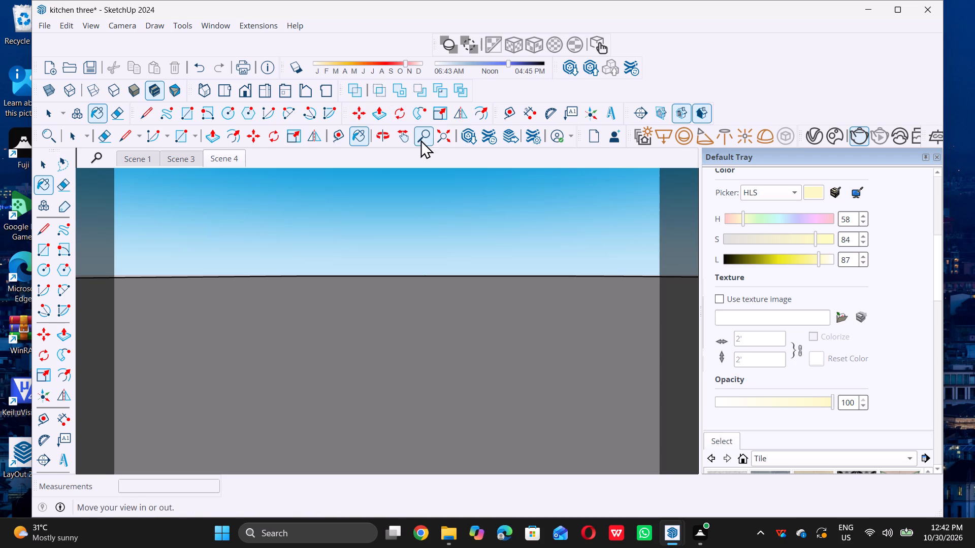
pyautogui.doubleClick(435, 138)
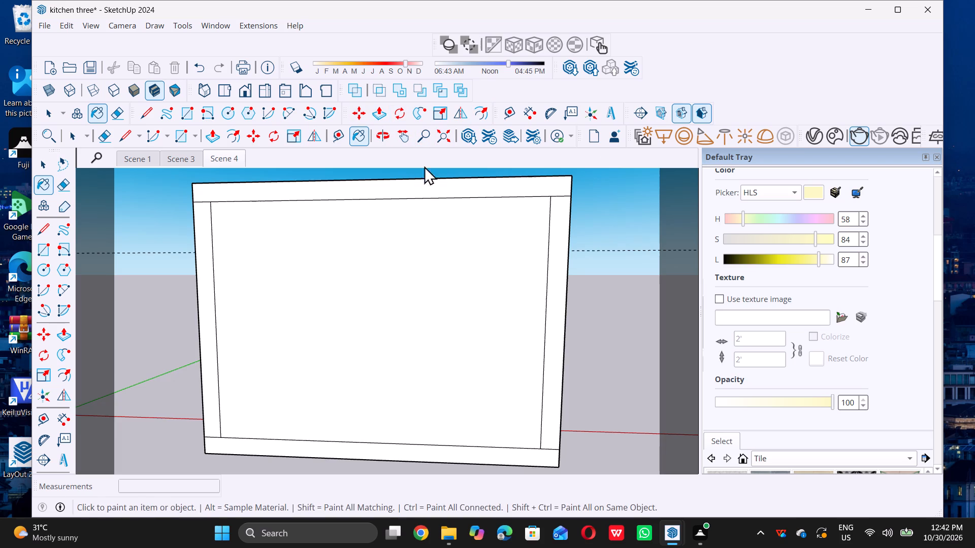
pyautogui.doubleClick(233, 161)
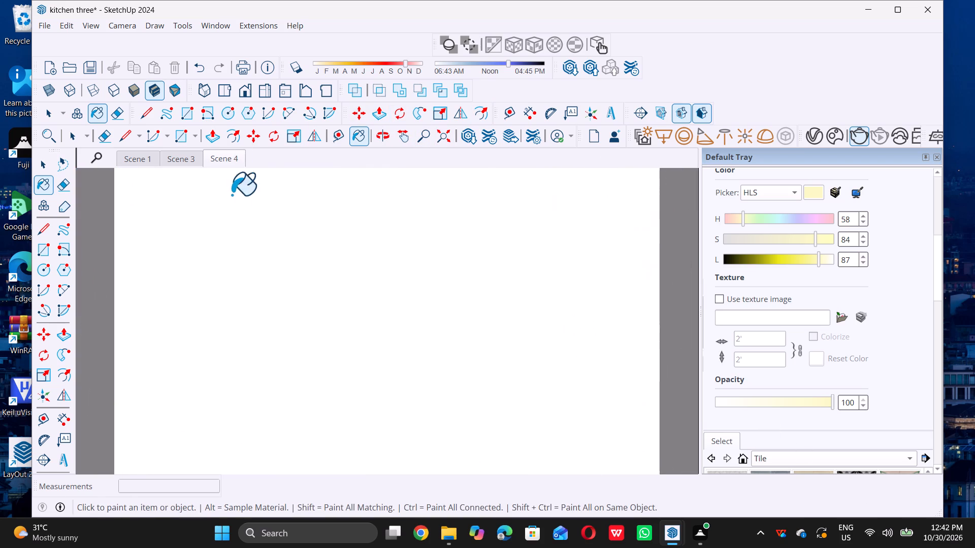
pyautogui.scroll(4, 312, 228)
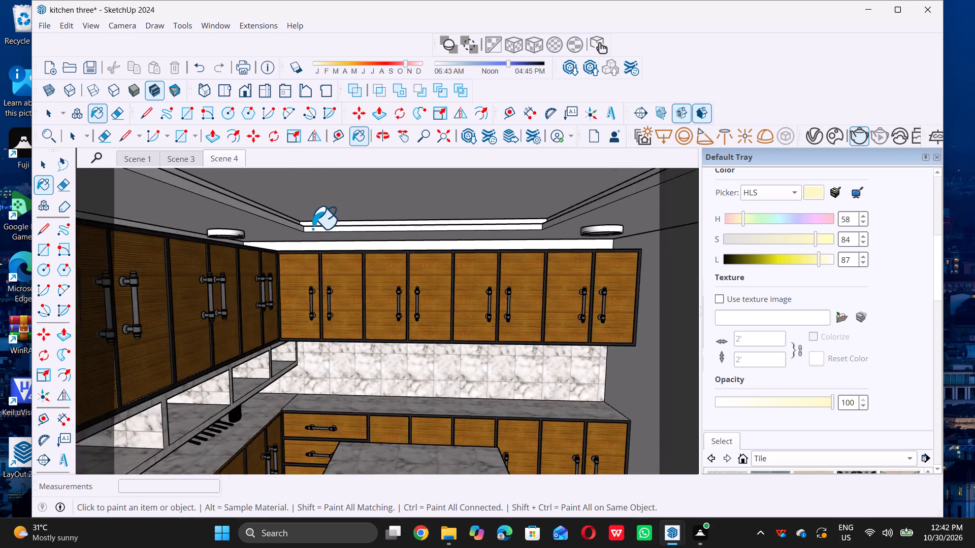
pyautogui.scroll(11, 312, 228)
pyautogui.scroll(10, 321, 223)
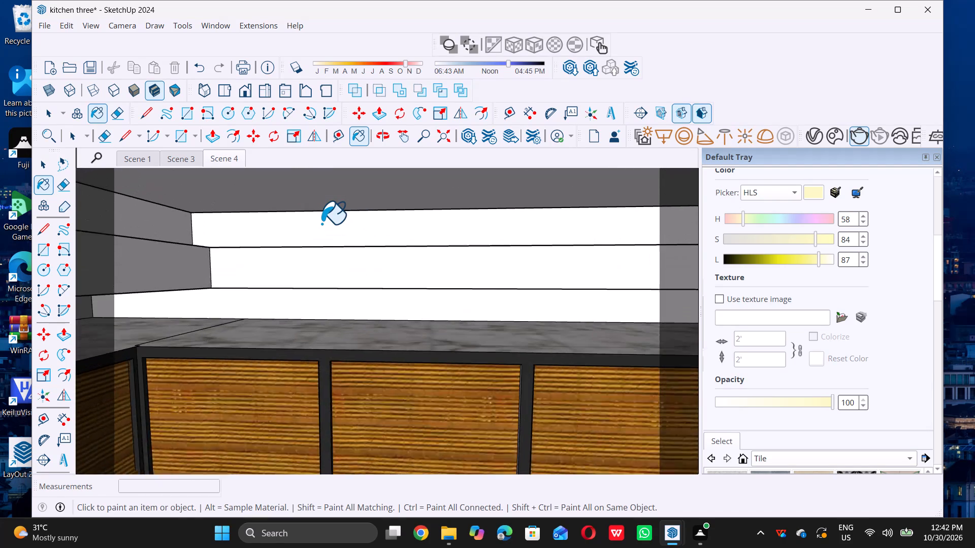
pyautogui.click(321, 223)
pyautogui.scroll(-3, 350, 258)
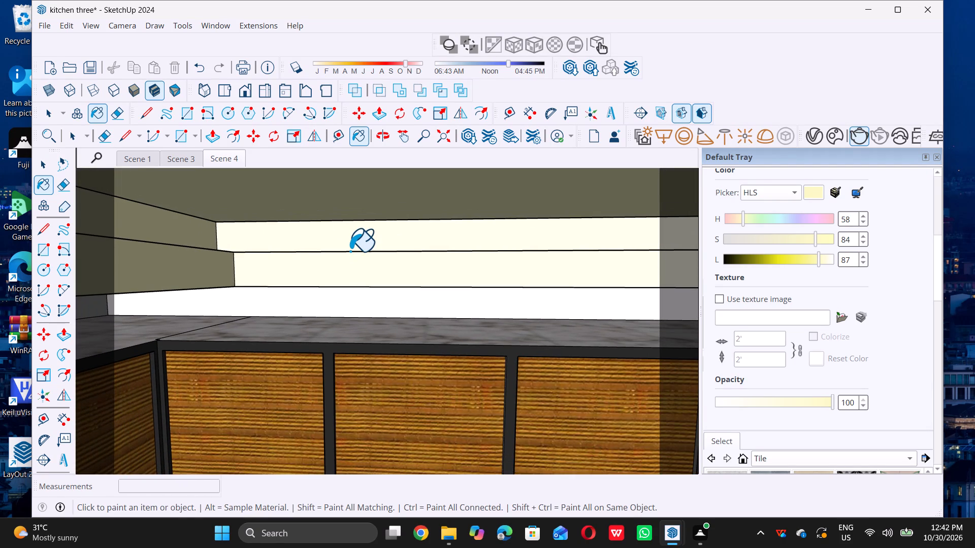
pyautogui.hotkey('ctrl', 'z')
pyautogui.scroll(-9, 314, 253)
# Open the ceiling group for editing and paint the recess's upper strip above the back cabinets with the Emissive material.
pyautogui.press('space')
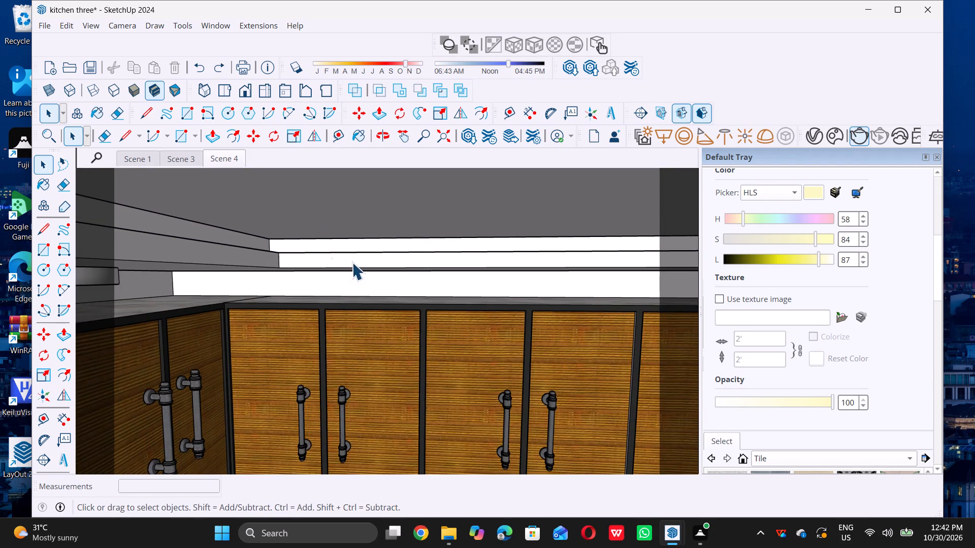
pyautogui.tripleClick(383, 246)
pyautogui.doubleClick(383, 246)
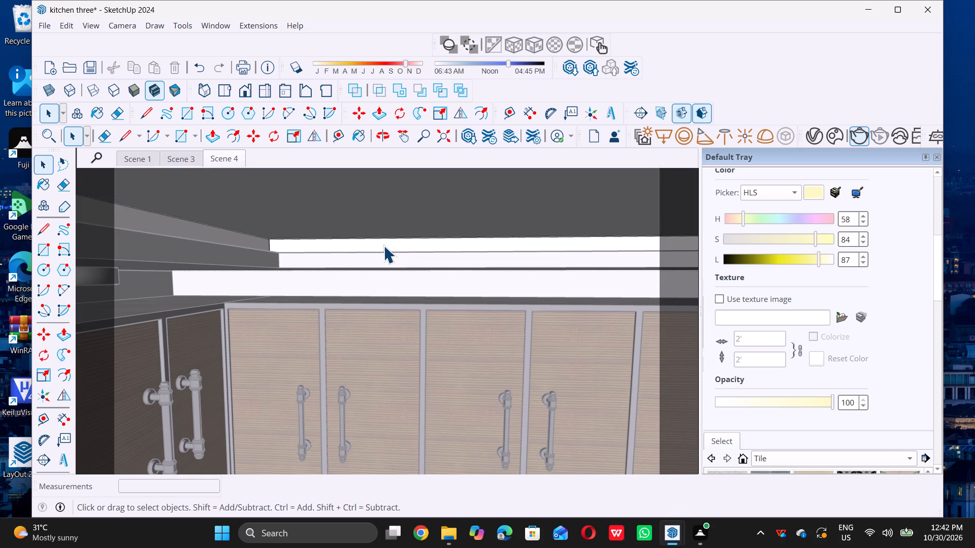
pyautogui.click(383, 246)
pyautogui.scroll(3, 383, 246)
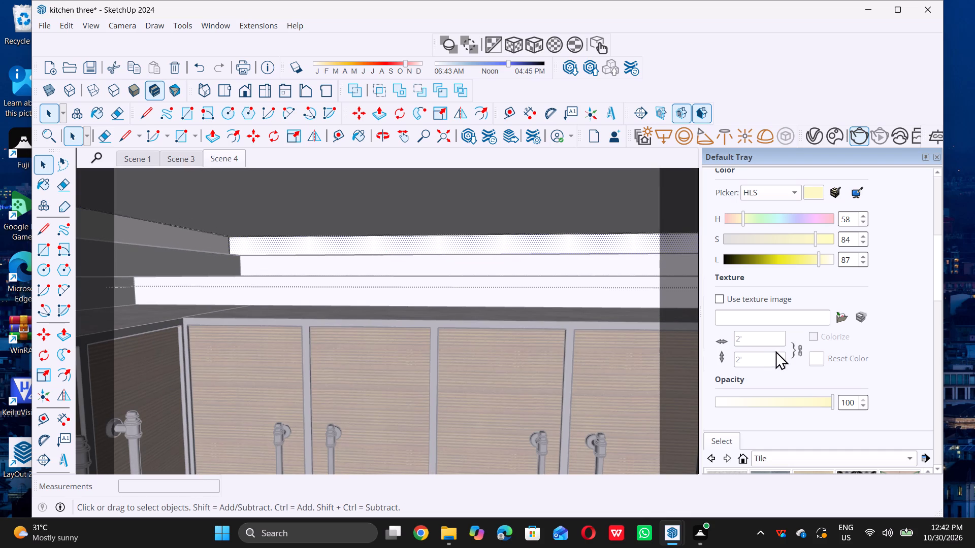
pyautogui.scroll(5, 776, 347)
pyautogui.doubleClick(742, 306)
pyautogui.scroll(4, 515, 237)
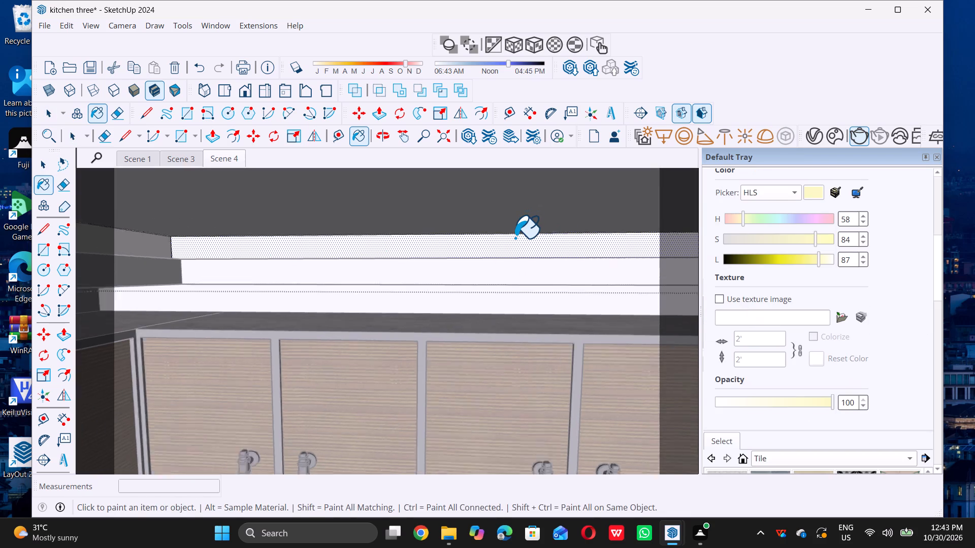
pyautogui.click(515, 239)
# Paint the adjoining upper strip on the left side of the ceiling recess with the Emissive material.
pyautogui.scroll(-6, 515, 239)
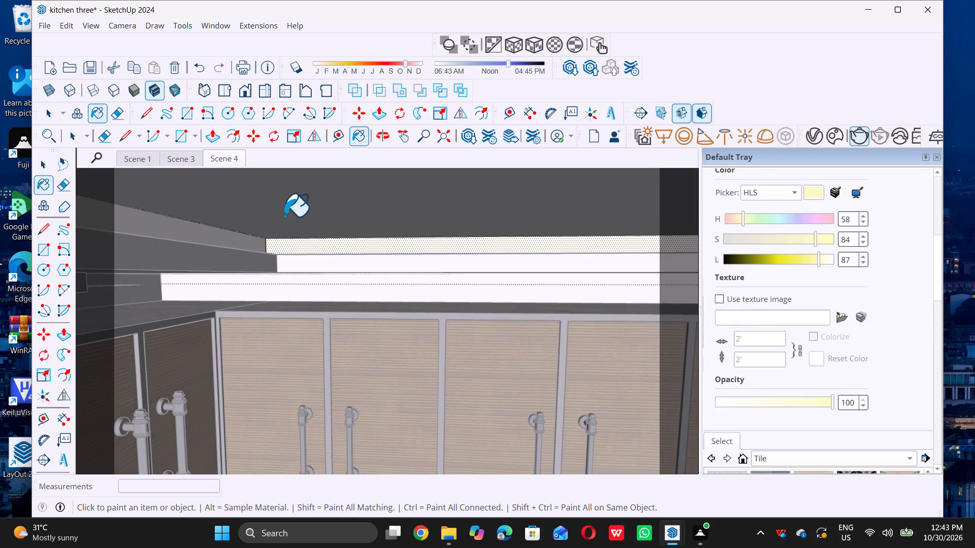
pyautogui.scroll(12, 220, 255)
pyautogui.doubleClick(227, 234)
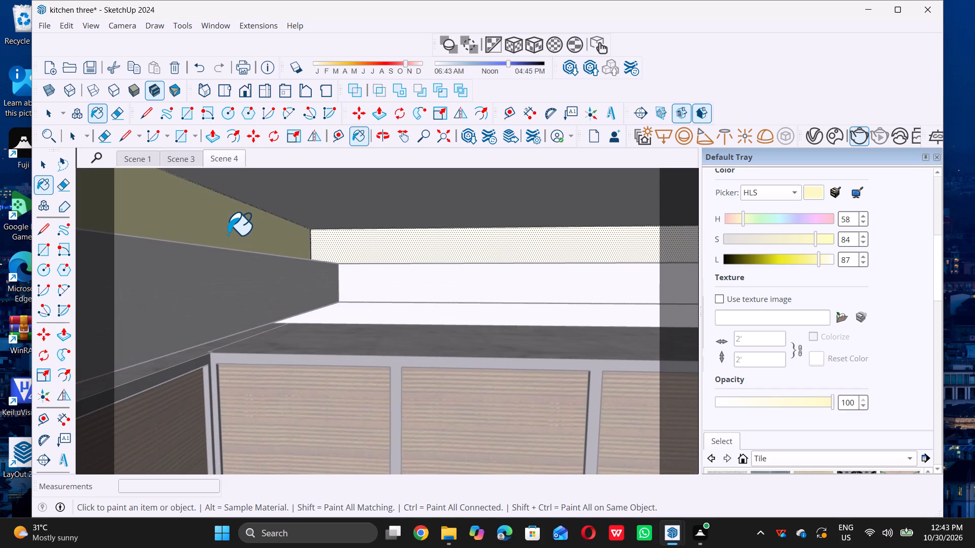
# Paint the upper strip on the right side of the ceiling recess with the Emissive material.
pyautogui.scroll(-14, 188, 236)
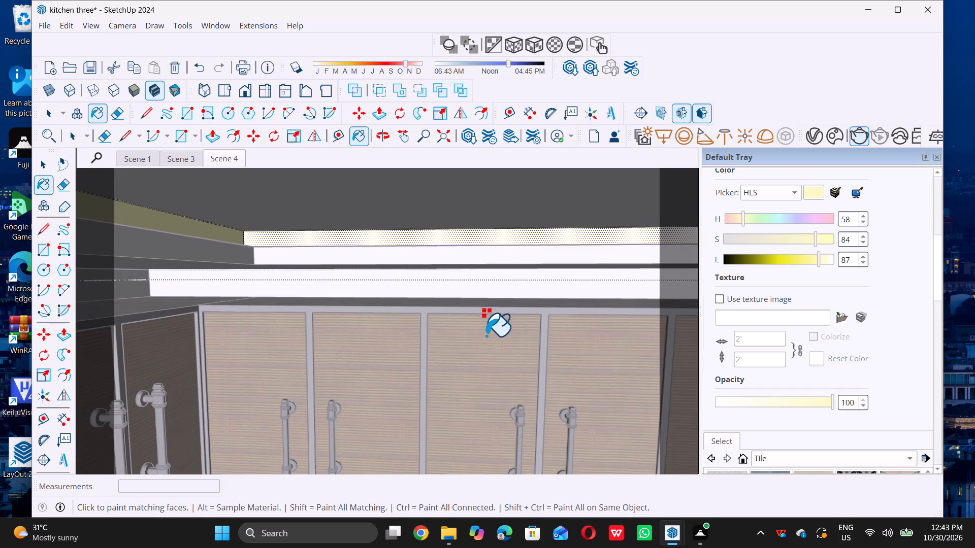
pyautogui.keyDown('shift'); pyautogui.moveTo(486, 335); pyautogui.dragTo(177, 330, button='middle'); pyautogui.keyUp('shift')
pyautogui.keyDown('shift'); pyautogui.middleClick(176, 330); pyautogui.keyUp('shift')
pyautogui.keyDown('shift'); pyautogui.moveTo(484, 307); pyautogui.dragTo(344, 305, button='middle'); pyautogui.keyUp('shift')
pyautogui.keyDown('shift'); pyautogui.middleClick(344, 305); pyautogui.keyUp('shift')
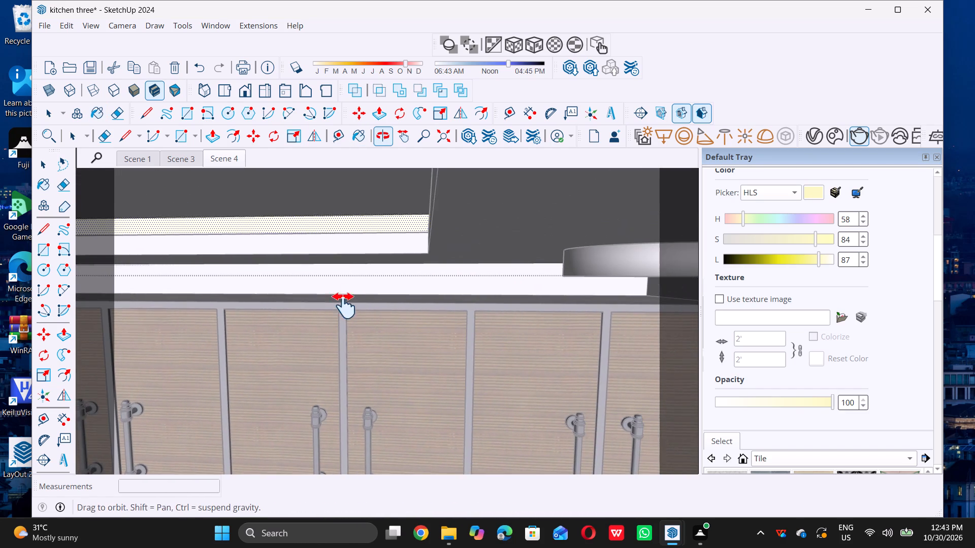
pyautogui.moveTo(343, 302); pyautogui.dragTo(424, 293, button='middle')
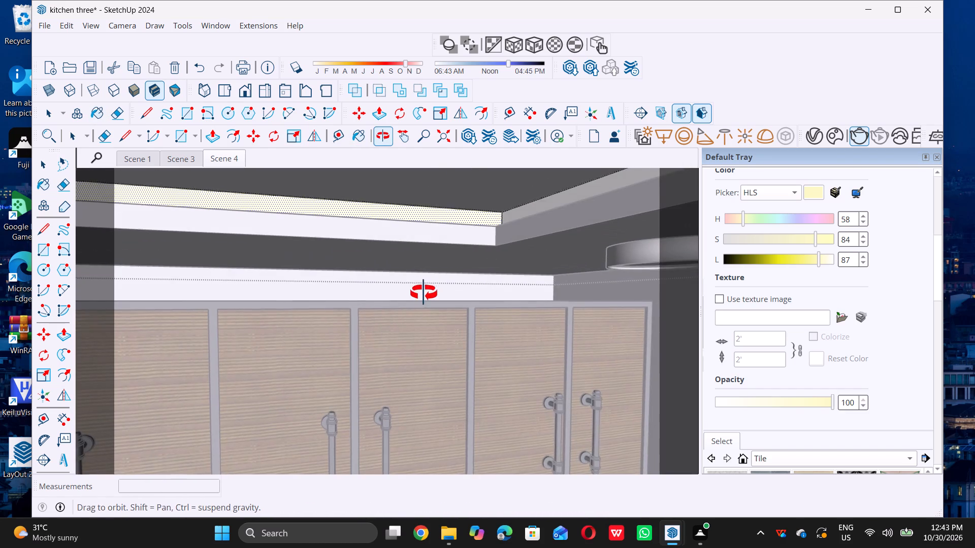
pyautogui.moveTo(424, 293); pyautogui.dragTo(424, 293, button='middle')
pyautogui.middleClick(424, 293)
pyautogui.scroll(8, 518, 228)
pyautogui.doubleClick(548, 205)
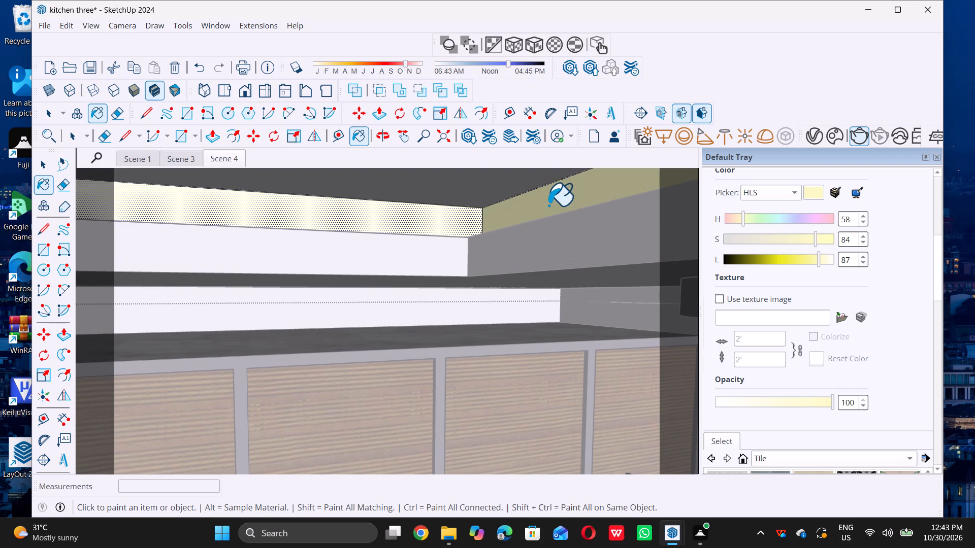
# Paint the remaining unpainted upper strip of the ceiling recess, opposite the back cabinets, with the Emissive material.
pyautogui.scroll(-15, 517, 239)
pyautogui.scroll(-3, 363, 276)
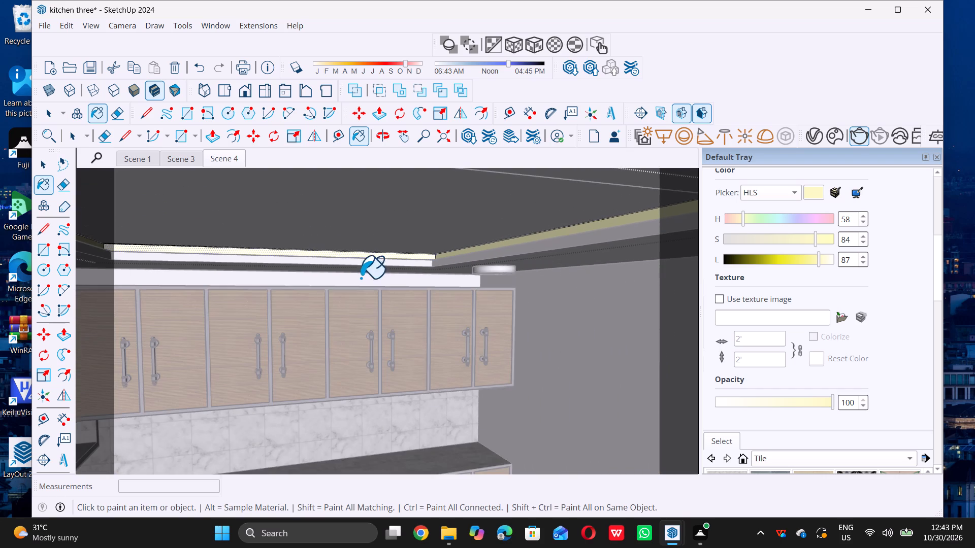
pyautogui.keyDown('shift'); pyautogui.moveTo(289, 316); pyautogui.dragTo(307, 276, button='middle'); pyautogui.keyUp('shift')
pyautogui.keyDown('shift'); pyautogui.middleClick(306, 276); pyautogui.keyUp('shift')
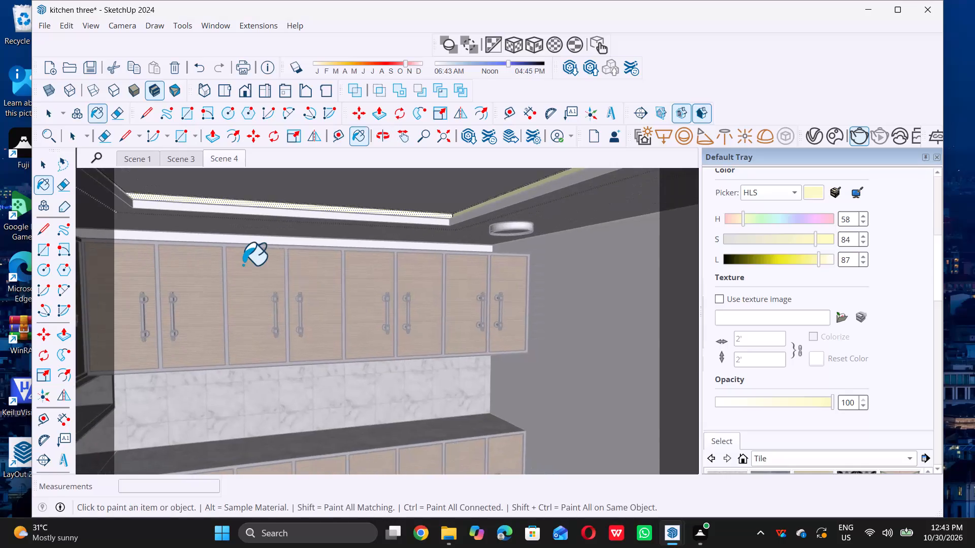
pyautogui.moveTo(249, 266); pyautogui.dragTo(515, 236, button='middle')
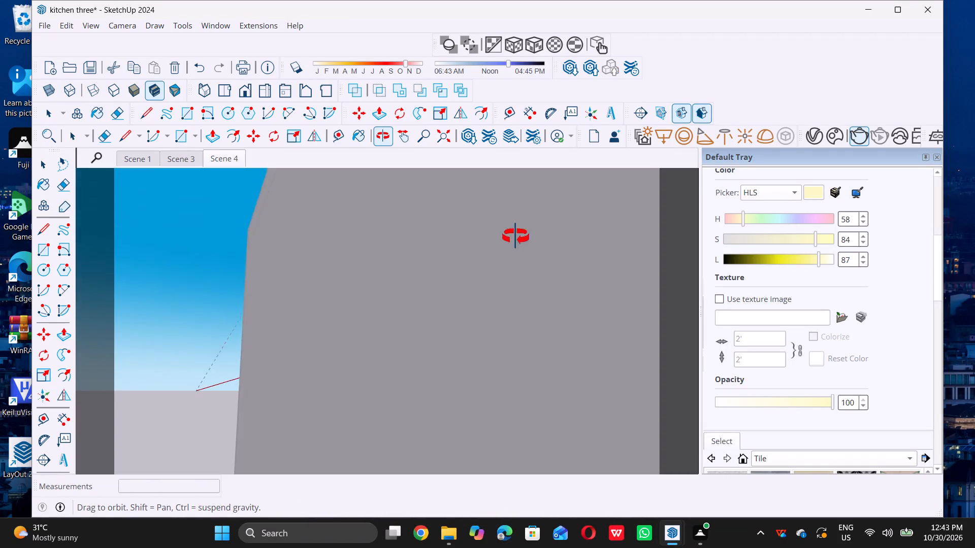
pyautogui.moveTo(515, 236); pyautogui.dragTo(230, 261, button='middle')
pyautogui.middleClick(230, 261)
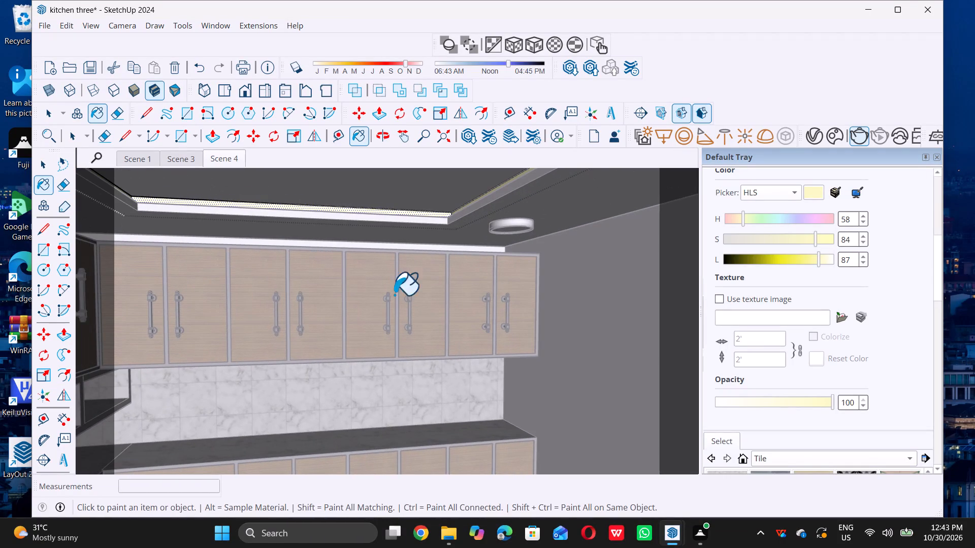
pyautogui.keyDown('shift'); pyautogui.moveTo(495, 302); pyautogui.dragTo(334, 306, button='middle'); pyautogui.keyUp('shift')
pyautogui.keyDown('shift'); pyautogui.middleClick(334, 306); pyautogui.keyUp('shift')
pyautogui.moveTo(209, 282); pyautogui.dragTo(298, 294, button='middle')
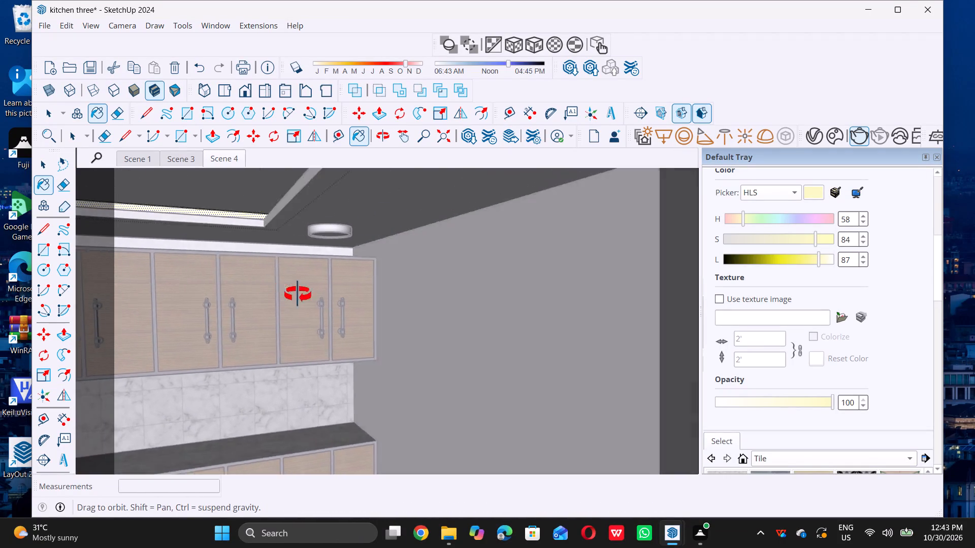
pyautogui.moveTo(298, 294); pyautogui.dragTo(384, 313, button='middle')
pyautogui.moveTo(384, 313); pyautogui.dragTo(380, 278, button='middle')
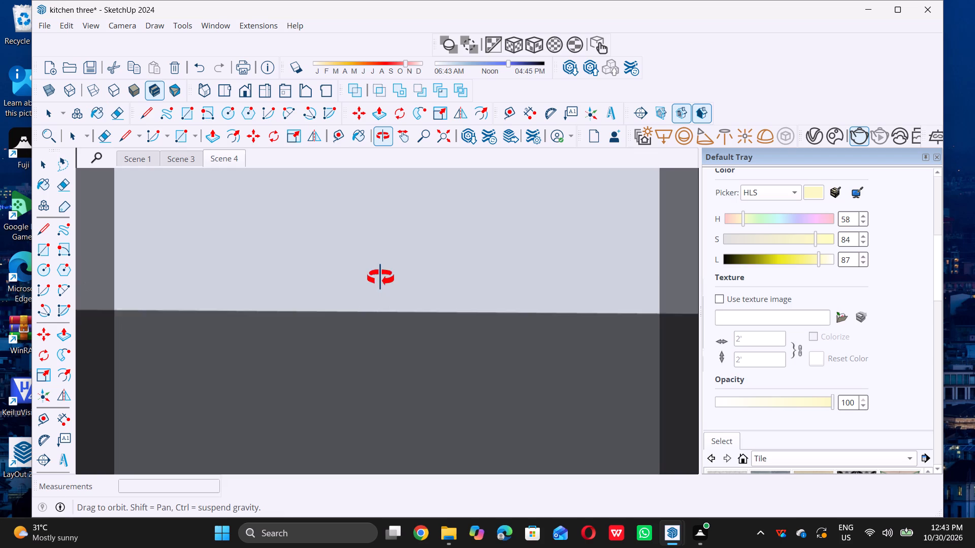
pyautogui.moveTo(380, 278); pyautogui.dragTo(333, 257, button='middle')
pyautogui.middleClick(333, 257)
pyautogui.keyDown('shift'); pyautogui.moveTo(461, 403); pyautogui.dragTo(364, 337, button='middle'); pyautogui.keyUp('shift')
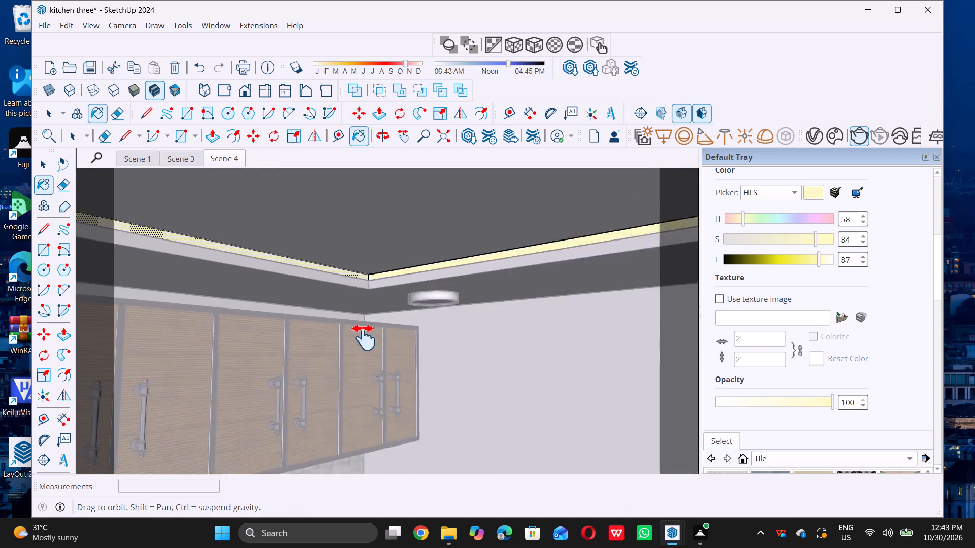
pyautogui.keyDown('shift'); pyautogui.moveTo(364, 337); pyautogui.dragTo(288, 315, button='middle'); pyautogui.keyUp('shift')
pyautogui.keyDown('shift'); pyautogui.moveTo(522, 370); pyautogui.dragTo(347, 433, button='middle'); pyautogui.keyUp('shift')
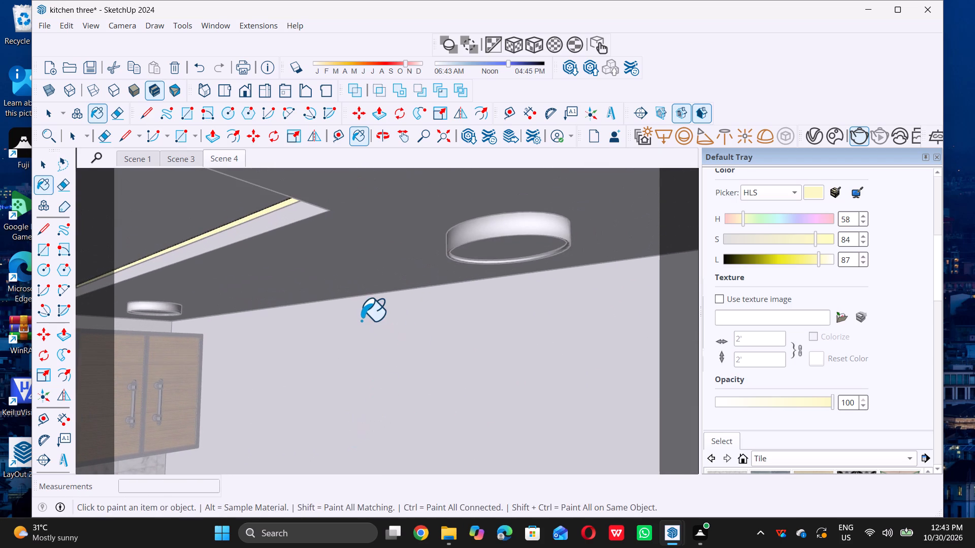
pyautogui.moveTo(361, 320); pyautogui.dragTo(508, 304, button='middle')
pyautogui.keyDown('shift'); pyautogui.moveTo(587, 357); pyautogui.dragTo(274, 362, button='middle'); pyautogui.keyUp('shift')
pyautogui.moveTo(297, 325); pyautogui.dragTo(322, 350, button='middle')
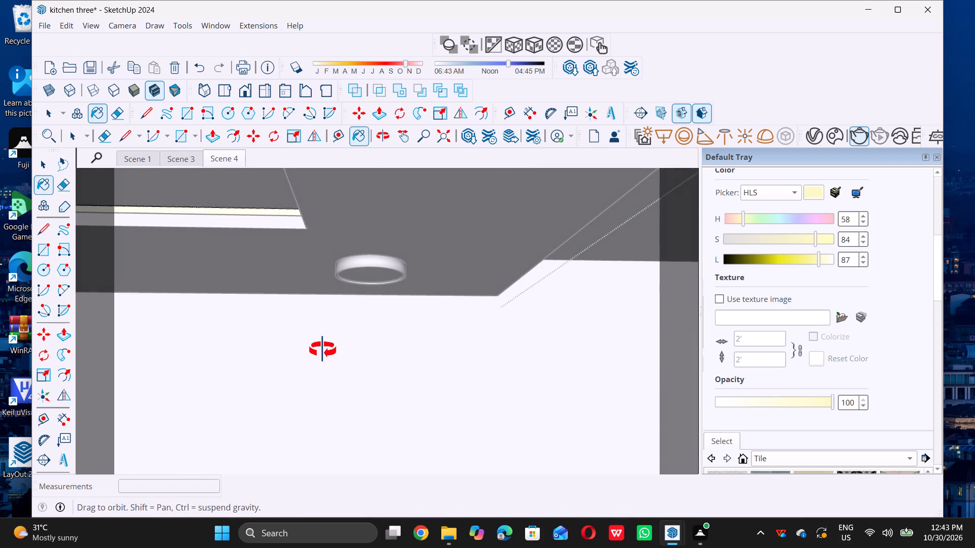
pyautogui.moveTo(322, 350); pyautogui.dragTo(399, 374, button='middle')
pyautogui.scroll(2, 574, 288)
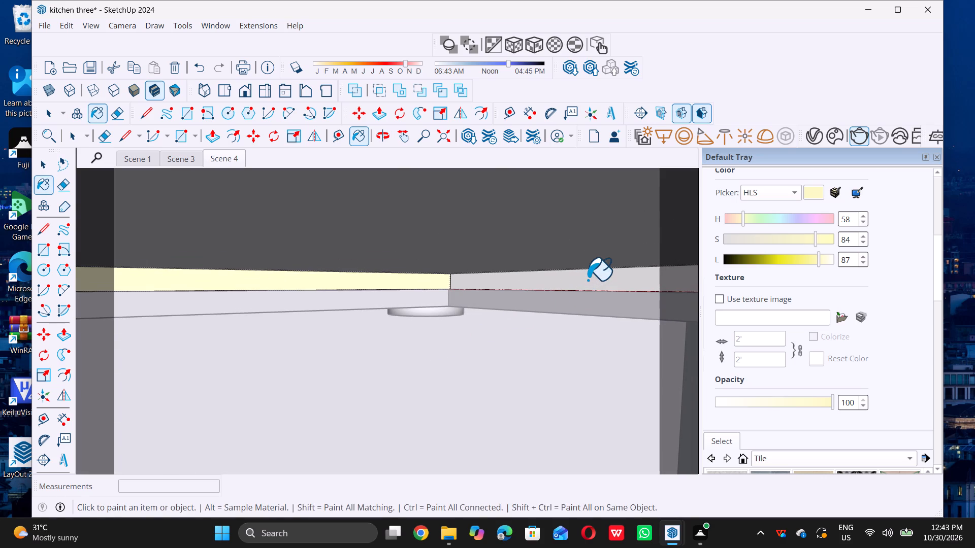
pyautogui.click(588, 280)
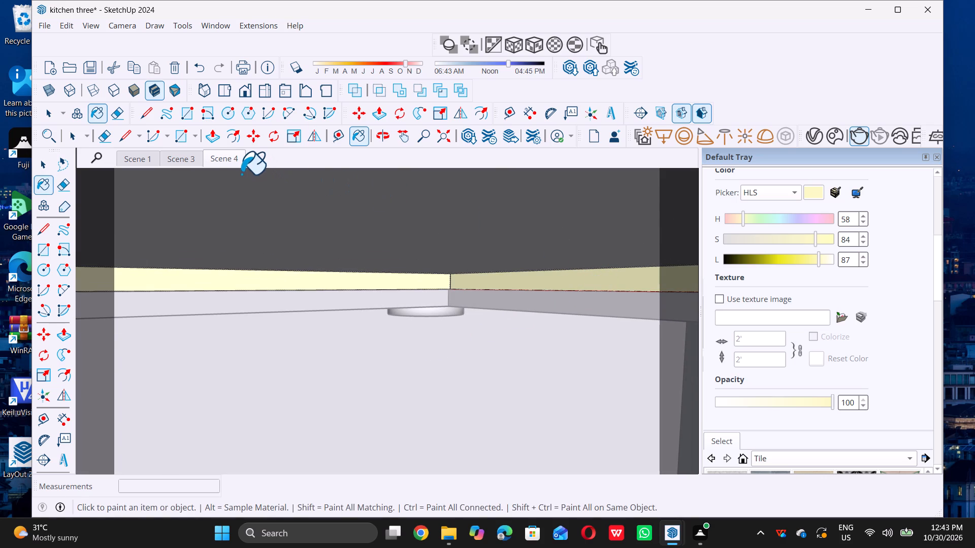
pyautogui.press('space')
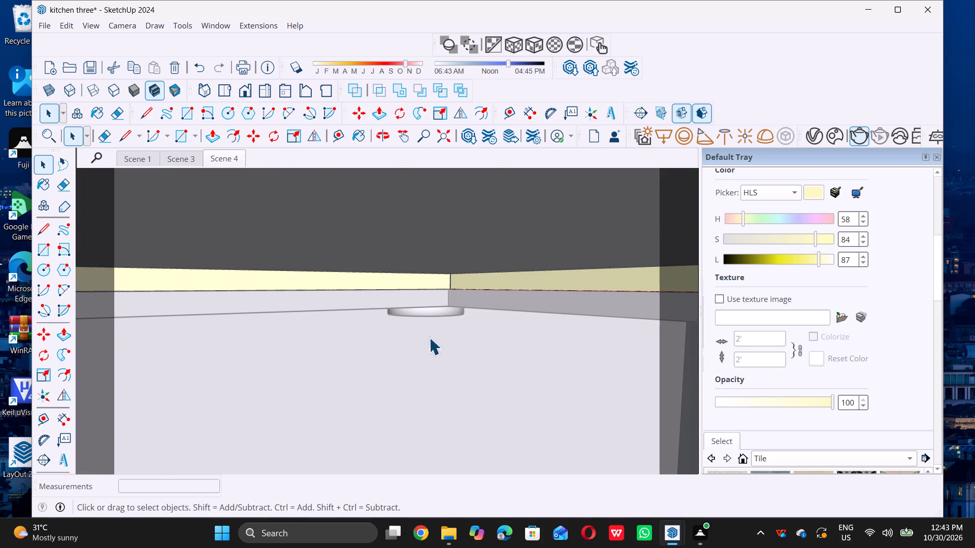
# Update Scene 4 with the current camera view of the bare wall corner.
pyautogui.scroll(-2, 433, 336)
pyautogui.keyDown('shift'); pyautogui.moveTo(434, 393); pyautogui.dragTo(474, 210, button='middle'); pyautogui.keyUp('shift')
pyautogui.keyDown('shift'); pyautogui.middleClick(474, 209); pyautogui.keyUp('shift')
pyautogui.keyDown('shift'); pyautogui.moveTo(422, 375); pyautogui.dragTo(465, 309, button='middle'); pyautogui.keyUp('shift')
pyautogui.moveTo(486, 354); pyautogui.dragTo(179, 358, button='middle')
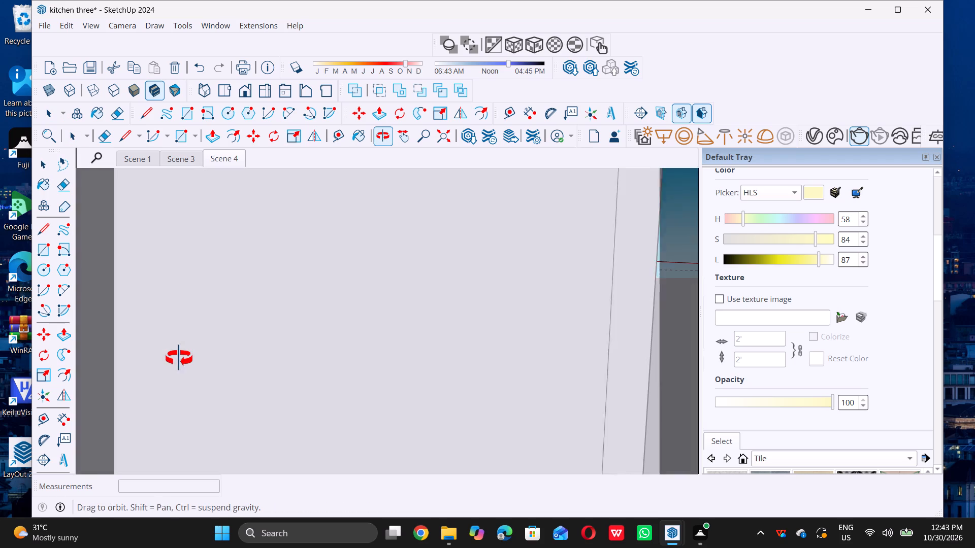
pyautogui.moveTo(179, 358); pyautogui.dragTo(323, 373, button='middle')
pyautogui.keyDown('shift'); pyautogui.moveTo(189, 386); pyautogui.dragTo(269, 305, button='middle'); pyautogui.keyUp('shift')
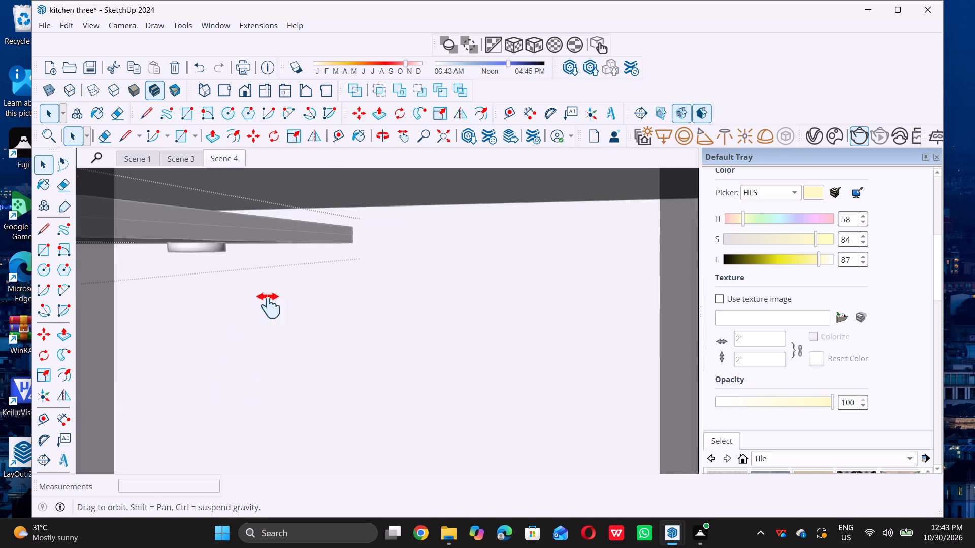
pyautogui.keyDown('shift'); pyautogui.moveTo(269, 305); pyautogui.dragTo(448, 132, button='middle'); pyautogui.keyUp('shift')
pyautogui.keyDown('shift'); pyautogui.middleClick(448, 132); pyautogui.keyUp('shift')
pyautogui.keyDown('shift'); pyautogui.moveTo(311, 372); pyautogui.dragTo(401, 299, button='middle'); pyautogui.keyUp('shift')
pyautogui.moveTo(456, 346); pyautogui.dragTo(252, 335, button='middle')
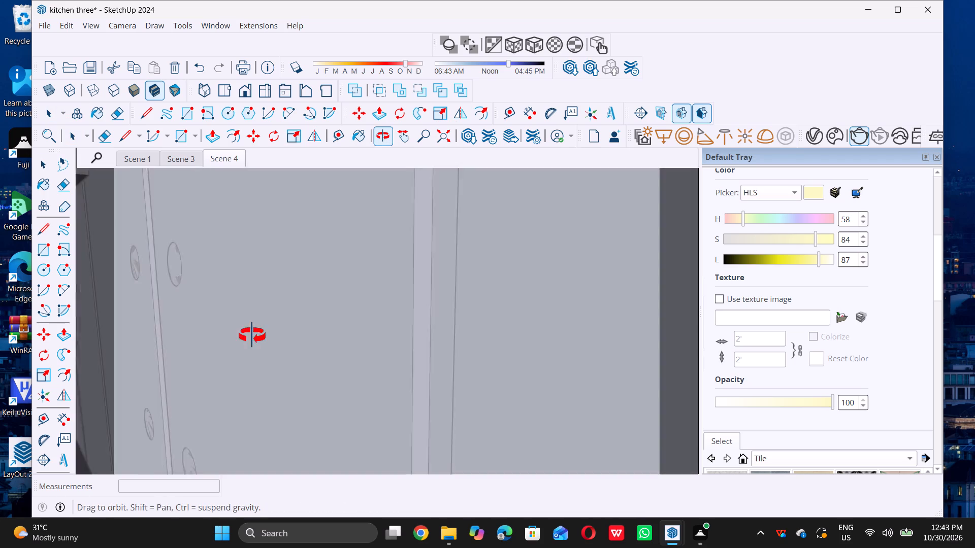
pyautogui.moveTo(252, 335); pyautogui.dragTo(90, 314, button='middle')
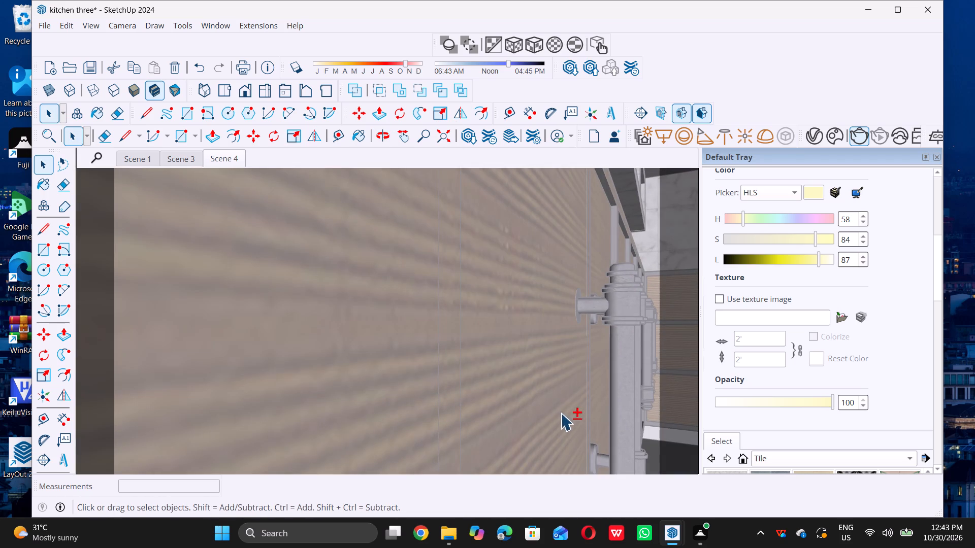
pyautogui.keyDown('shift'); pyautogui.moveTo(561, 413); pyautogui.dragTo(224, 305, button='middle'); pyautogui.keyUp('shift')
pyautogui.keyDown('shift'); pyautogui.middleClick(222, 304); pyautogui.keyUp('shift')
pyautogui.keyDown('shift'); pyautogui.middleClick(219, 304); pyautogui.keyUp('shift')
pyautogui.keyDown('shift'); pyautogui.middleClick(218, 303); pyautogui.keyUp('shift')
pyautogui.keyDown('shift'); pyautogui.middleClick(218, 303); pyautogui.keyUp('shift')
pyautogui.keyDown('shift'); pyautogui.moveTo(648, 383); pyautogui.dragTo(387, 302, button='middle'); pyautogui.keyUp('shift')
pyautogui.keyDown('shift'); pyautogui.moveTo(330, 277); pyautogui.dragTo(315, 272, button='middle'); pyautogui.keyUp('shift')
pyautogui.keyDown('shift'); pyautogui.moveTo(301, 269); pyautogui.dragTo(267, 260, button='middle'); pyautogui.keyUp('shift')
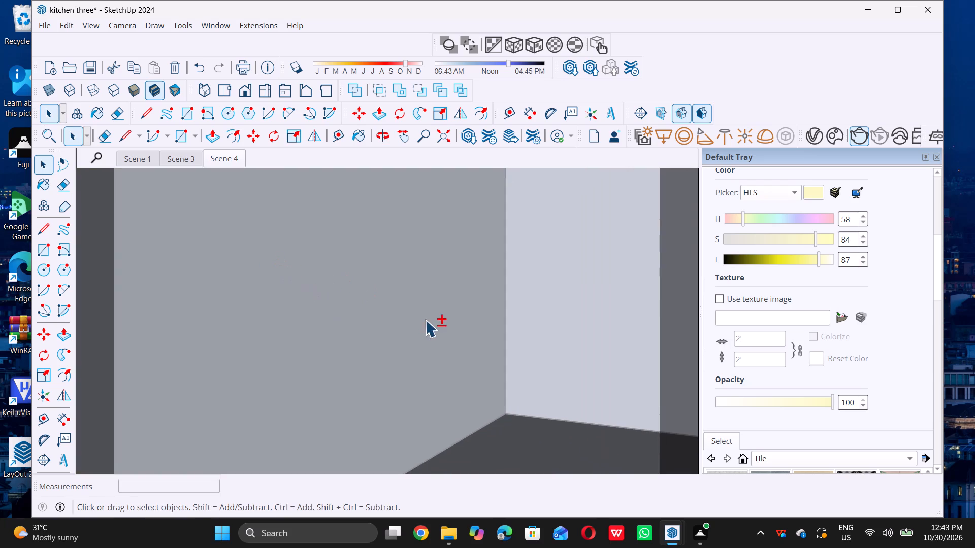
pyautogui.rightClick(215, 156)
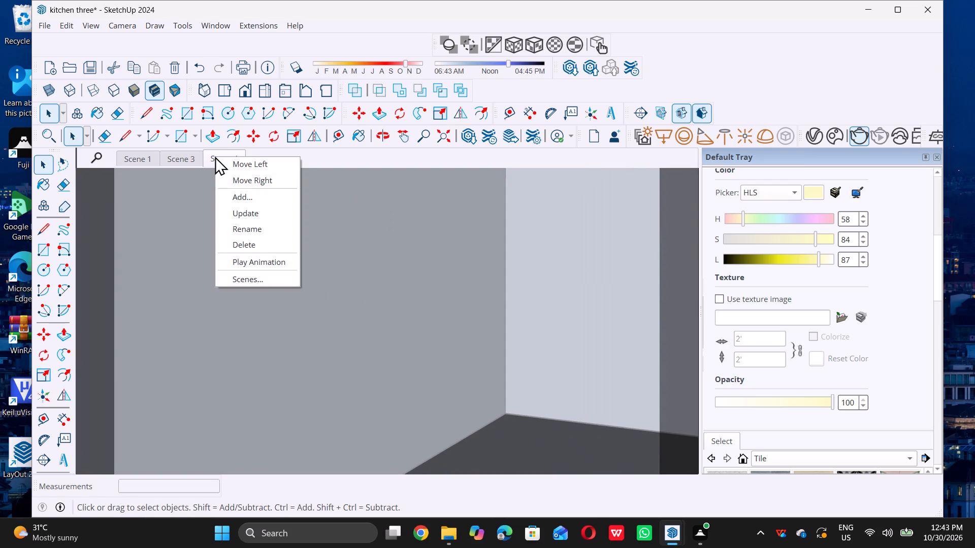
pyautogui.click(249, 210)
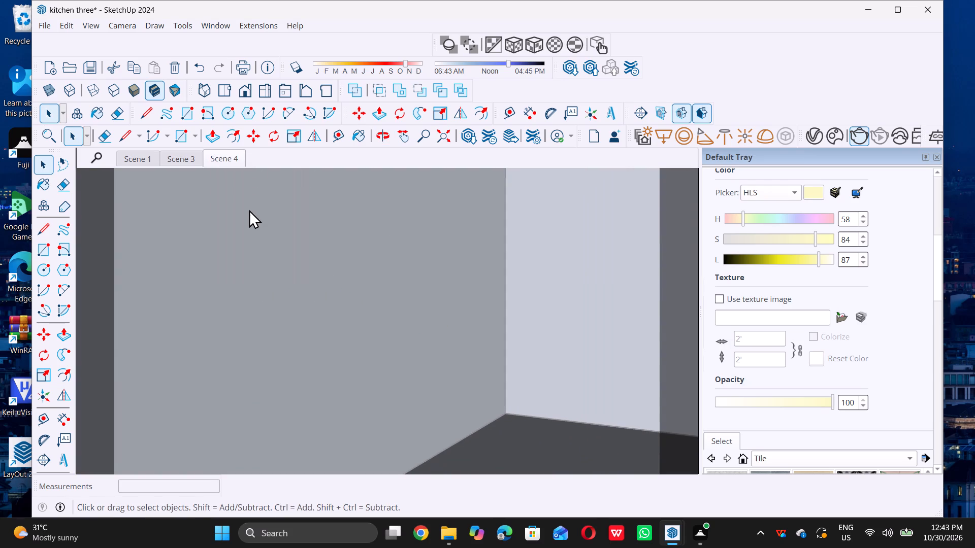
pyautogui.doubleClick(232, 161)
pyautogui.doubleClick(232, 161)
pyautogui.click(232, 161)
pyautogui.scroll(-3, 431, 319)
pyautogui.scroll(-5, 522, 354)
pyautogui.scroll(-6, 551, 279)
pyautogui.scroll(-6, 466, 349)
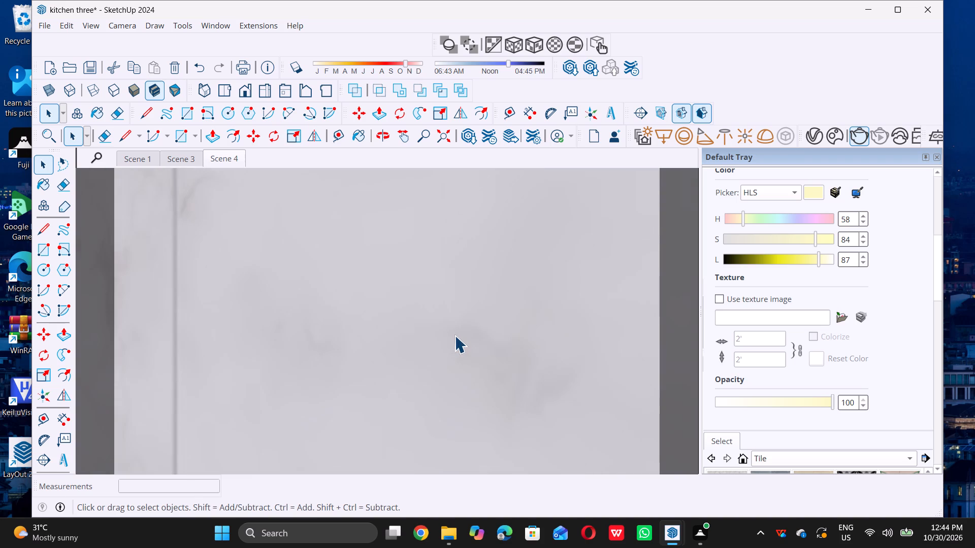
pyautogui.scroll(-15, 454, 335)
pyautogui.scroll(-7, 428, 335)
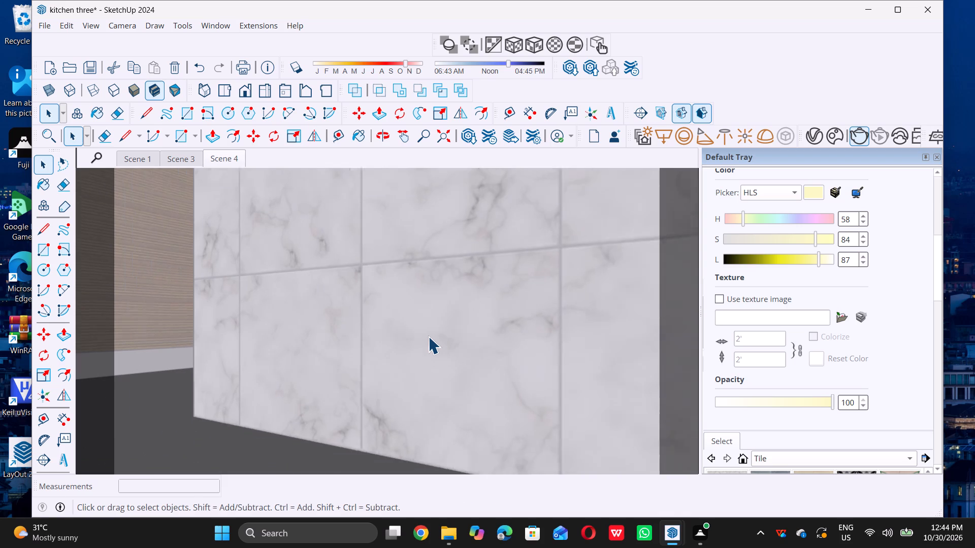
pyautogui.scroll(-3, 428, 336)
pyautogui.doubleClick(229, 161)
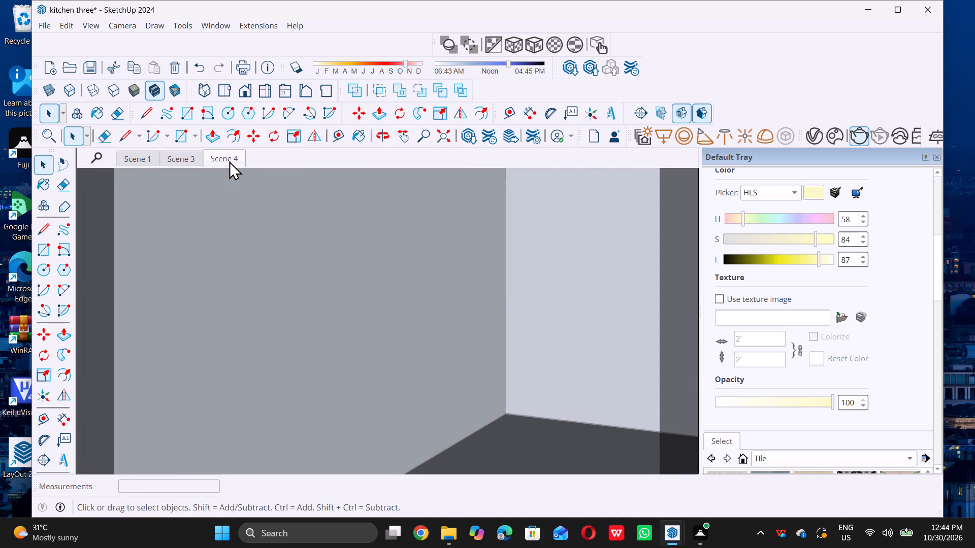
# Close the ceiling group that is open for editing and return to the whole kitchen model.
pyautogui.scroll(-7, 555, 394)
pyautogui.scroll(-8, 527, 352)
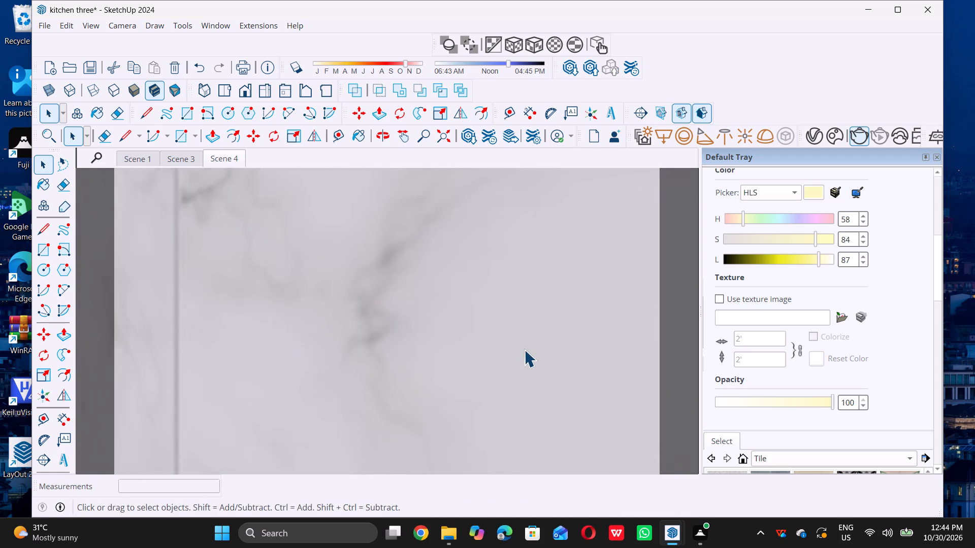
pyautogui.scroll(-20, 524, 350)
pyautogui.scroll(-6, 524, 350)
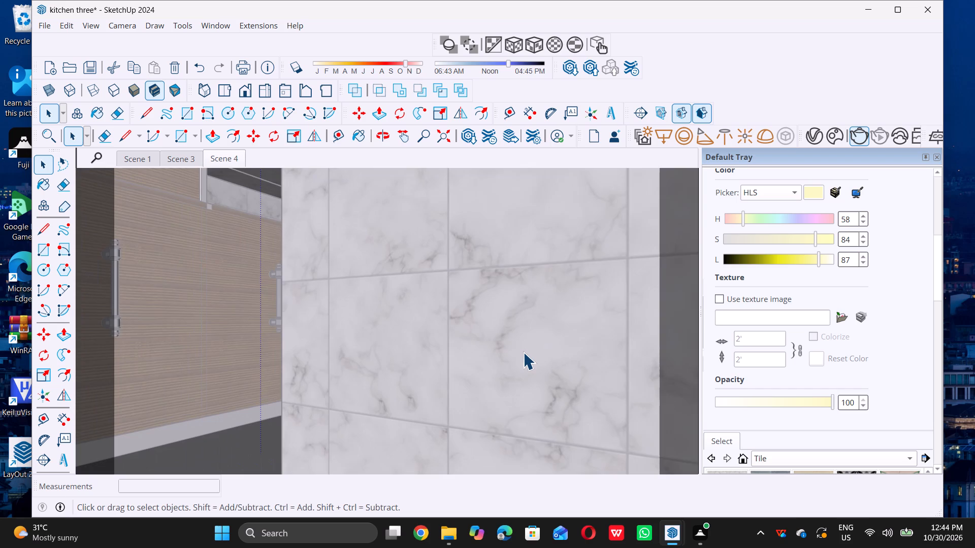
pyautogui.scroll(-16, 523, 352)
pyautogui.scroll(-5, 518, 361)
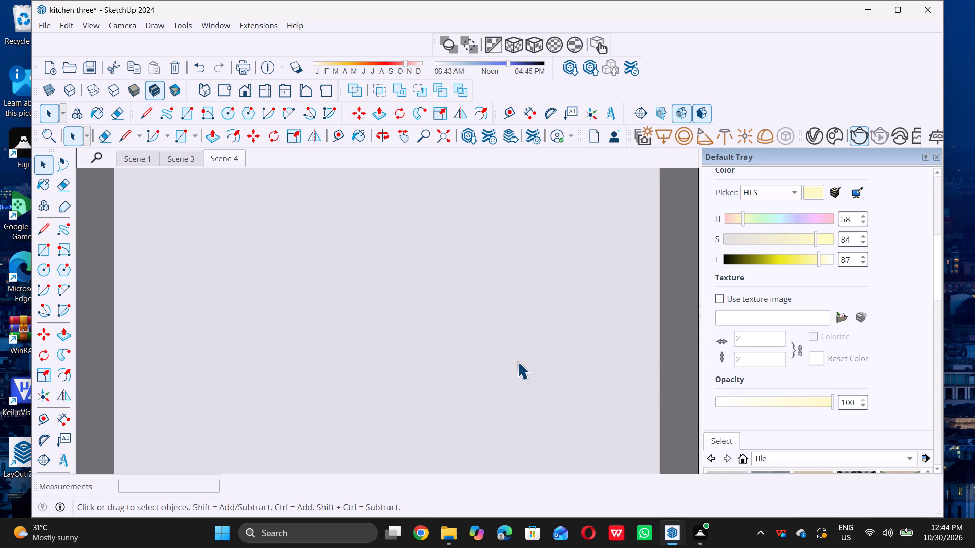
pyautogui.scroll(20, 517, 362)
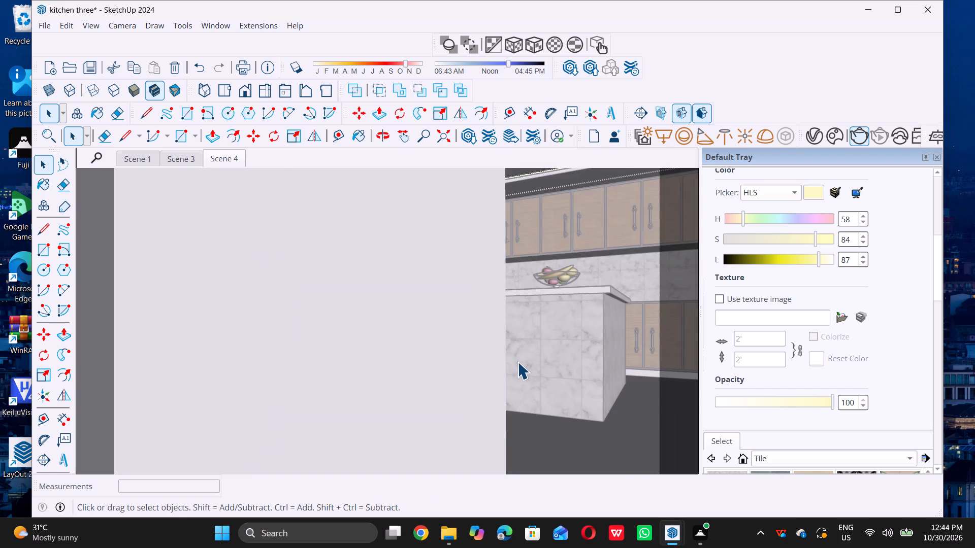
pyautogui.scroll(2, 517, 362)
pyautogui.click(527, 355)
pyautogui.keyDown('shift'); pyautogui.moveTo(548, 207); pyautogui.dragTo(546, 315, button='middle'); pyautogui.keyUp('shift')
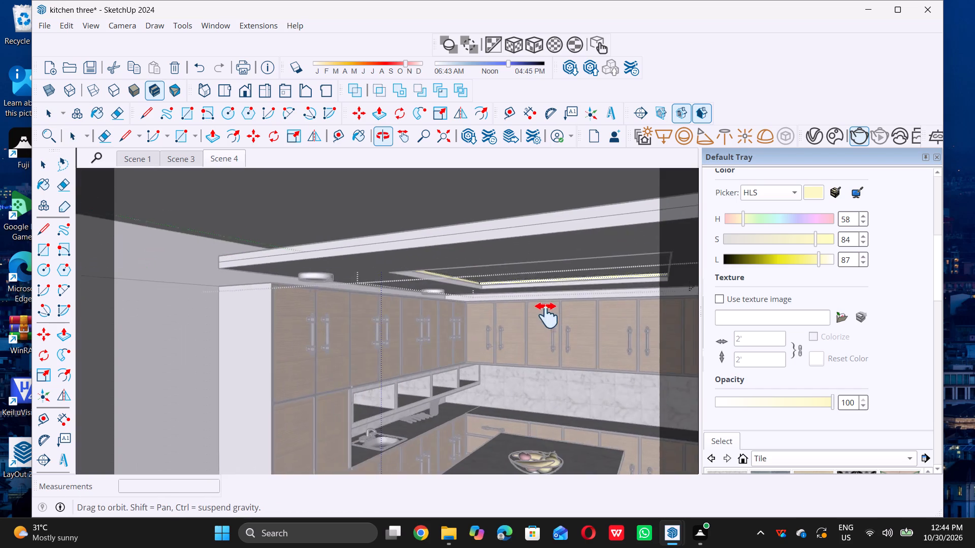
pyautogui.keyDown('shift'); pyautogui.moveTo(546, 315); pyautogui.dragTo(457, 259, button='middle'); pyautogui.keyUp('shift')
pyautogui.moveTo(437, 259); pyautogui.dragTo(468, 291, button='middle')
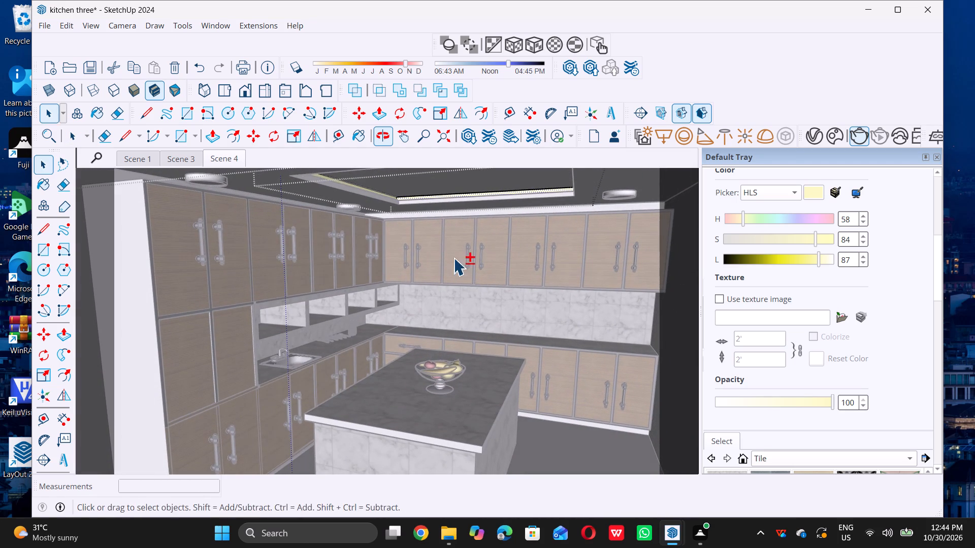
pyautogui.keyDown('shift'); pyautogui.moveTo(452, 253); pyautogui.dragTo(425, 244, button='middle'); pyautogui.keyUp('shift')
pyautogui.scroll(1, 425, 244)
pyautogui.doubleClick(569, 434)
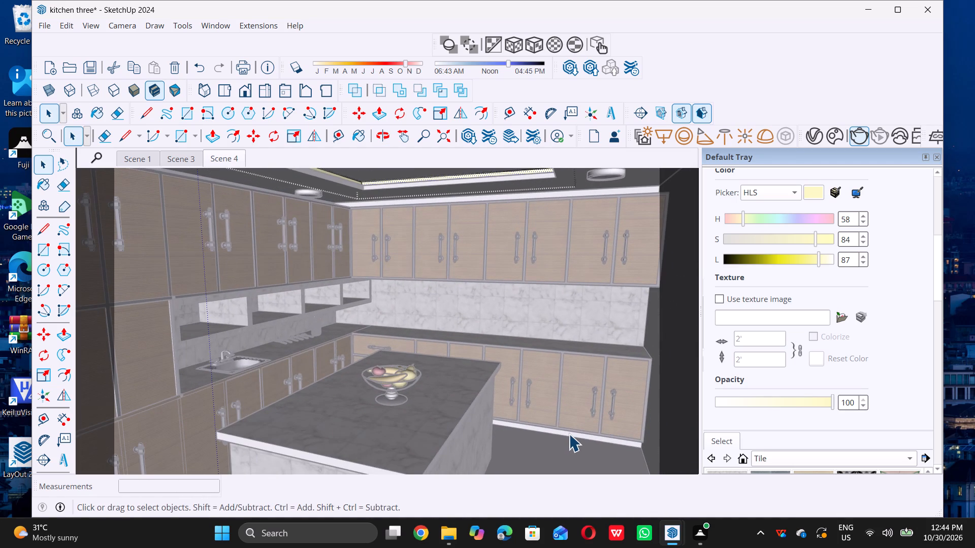
pyautogui.tripleClick(552, 448)
pyautogui.keyDown('shift'); pyautogui.doubleClick(552, 448); pyautogui.keyUp('shift')
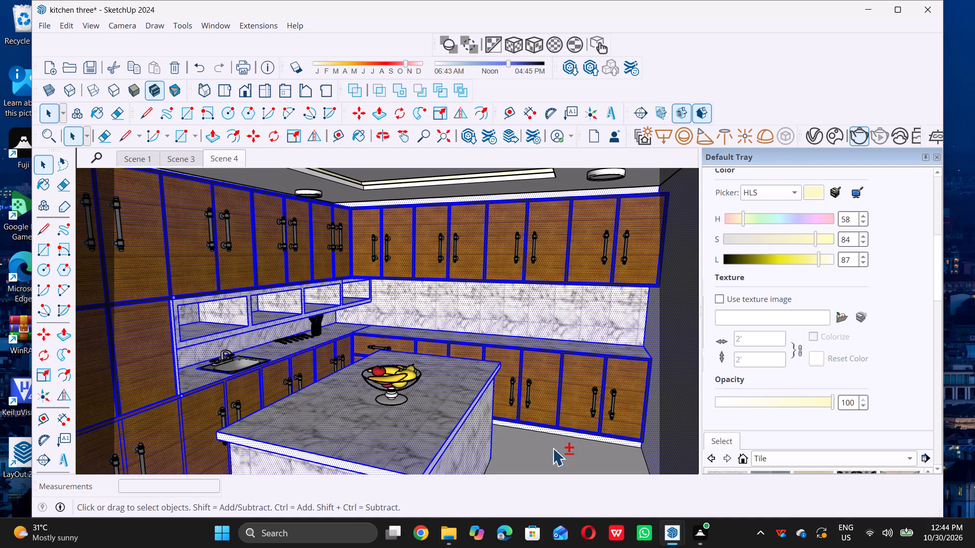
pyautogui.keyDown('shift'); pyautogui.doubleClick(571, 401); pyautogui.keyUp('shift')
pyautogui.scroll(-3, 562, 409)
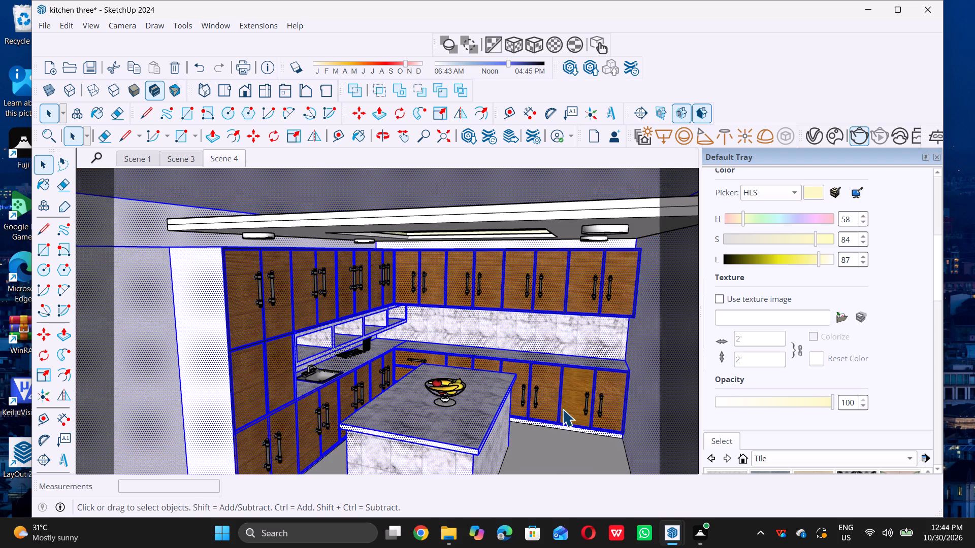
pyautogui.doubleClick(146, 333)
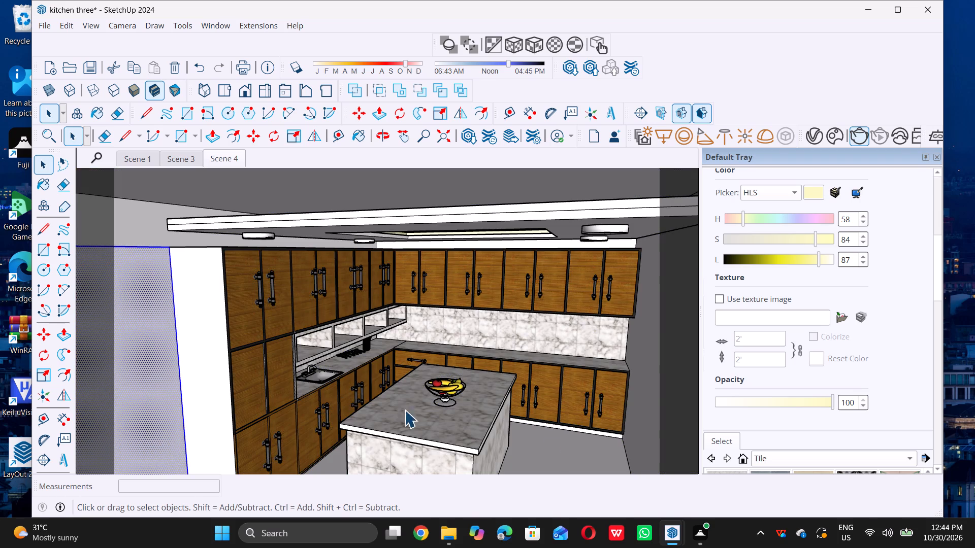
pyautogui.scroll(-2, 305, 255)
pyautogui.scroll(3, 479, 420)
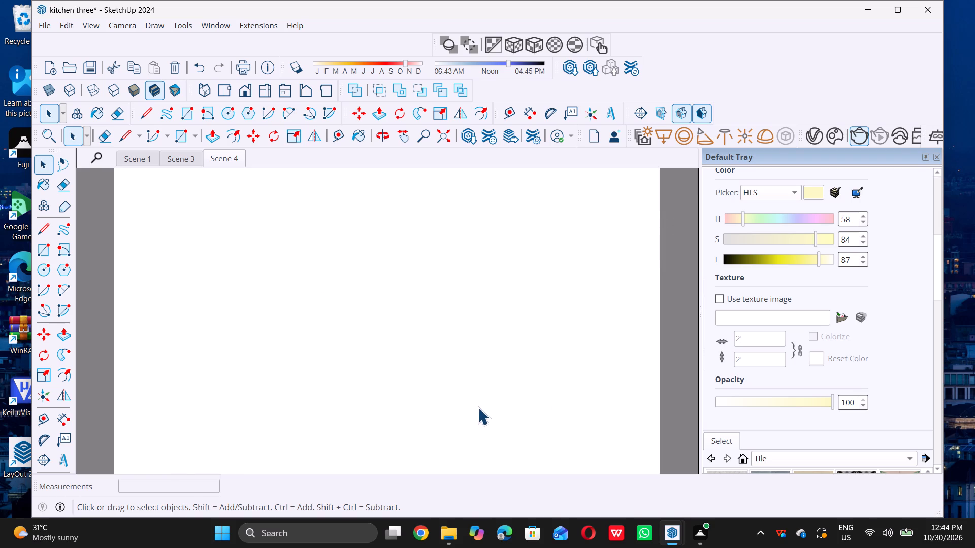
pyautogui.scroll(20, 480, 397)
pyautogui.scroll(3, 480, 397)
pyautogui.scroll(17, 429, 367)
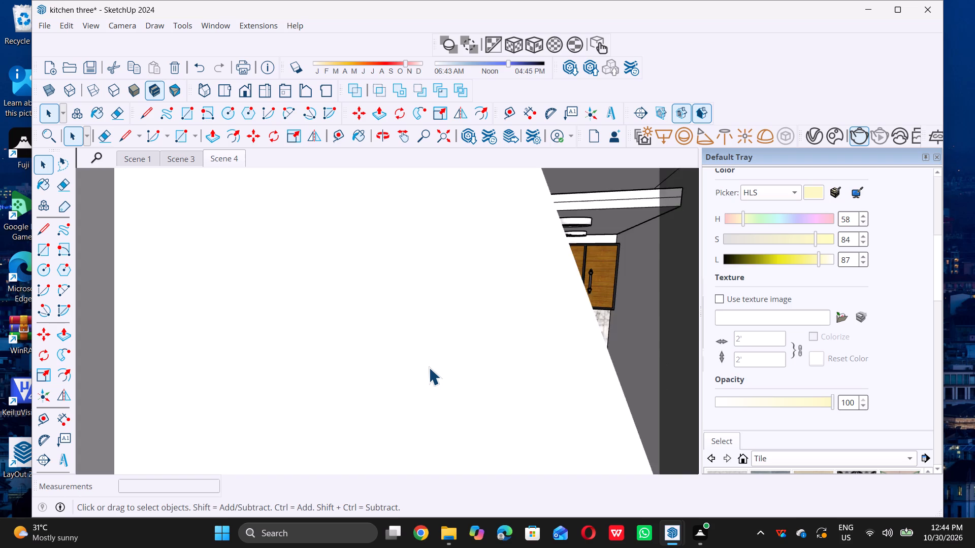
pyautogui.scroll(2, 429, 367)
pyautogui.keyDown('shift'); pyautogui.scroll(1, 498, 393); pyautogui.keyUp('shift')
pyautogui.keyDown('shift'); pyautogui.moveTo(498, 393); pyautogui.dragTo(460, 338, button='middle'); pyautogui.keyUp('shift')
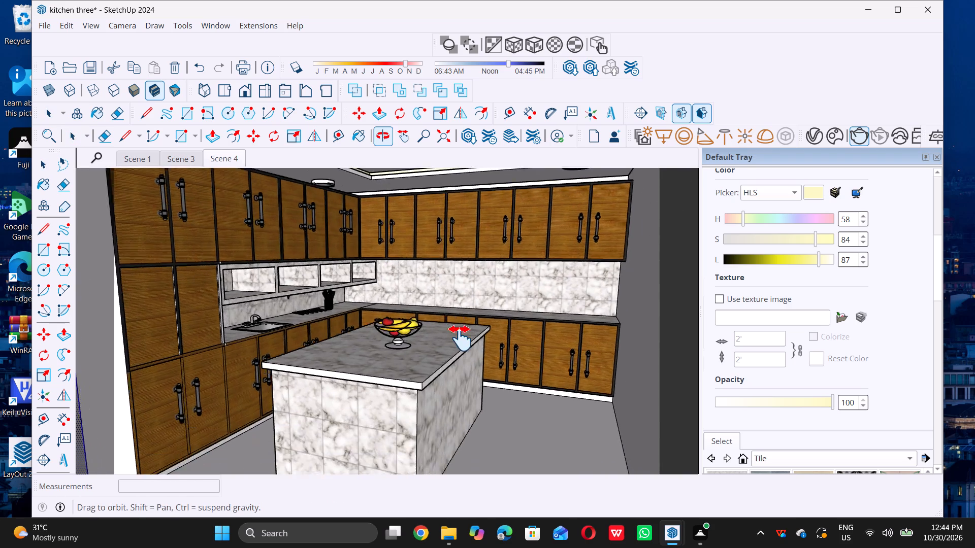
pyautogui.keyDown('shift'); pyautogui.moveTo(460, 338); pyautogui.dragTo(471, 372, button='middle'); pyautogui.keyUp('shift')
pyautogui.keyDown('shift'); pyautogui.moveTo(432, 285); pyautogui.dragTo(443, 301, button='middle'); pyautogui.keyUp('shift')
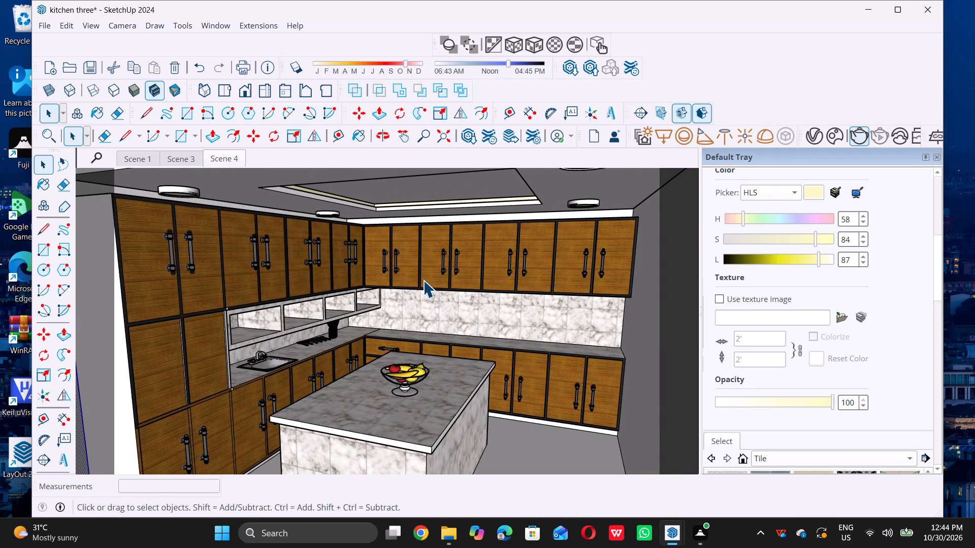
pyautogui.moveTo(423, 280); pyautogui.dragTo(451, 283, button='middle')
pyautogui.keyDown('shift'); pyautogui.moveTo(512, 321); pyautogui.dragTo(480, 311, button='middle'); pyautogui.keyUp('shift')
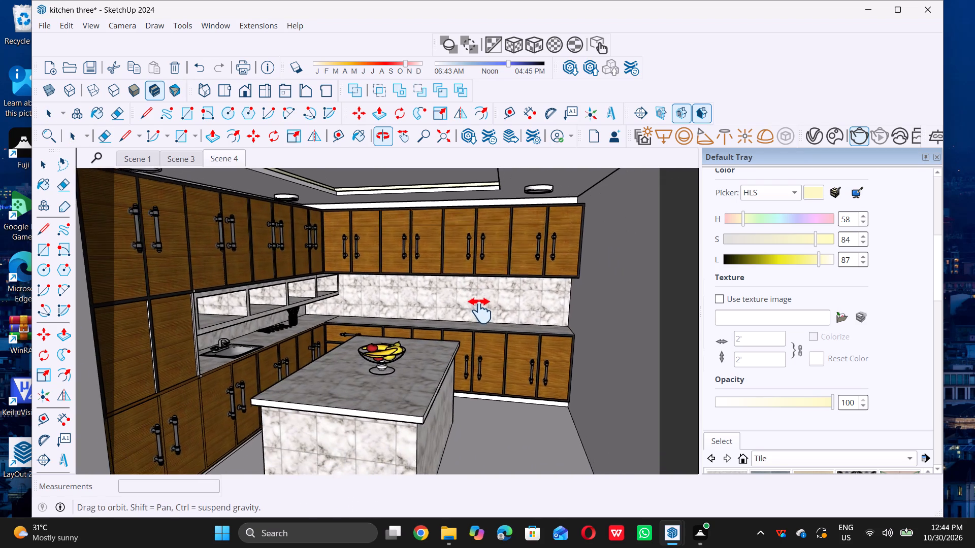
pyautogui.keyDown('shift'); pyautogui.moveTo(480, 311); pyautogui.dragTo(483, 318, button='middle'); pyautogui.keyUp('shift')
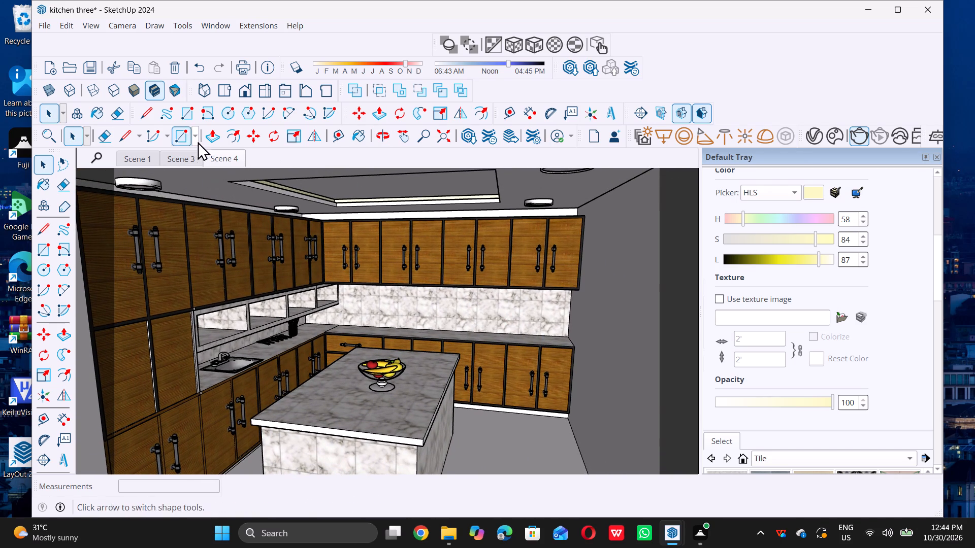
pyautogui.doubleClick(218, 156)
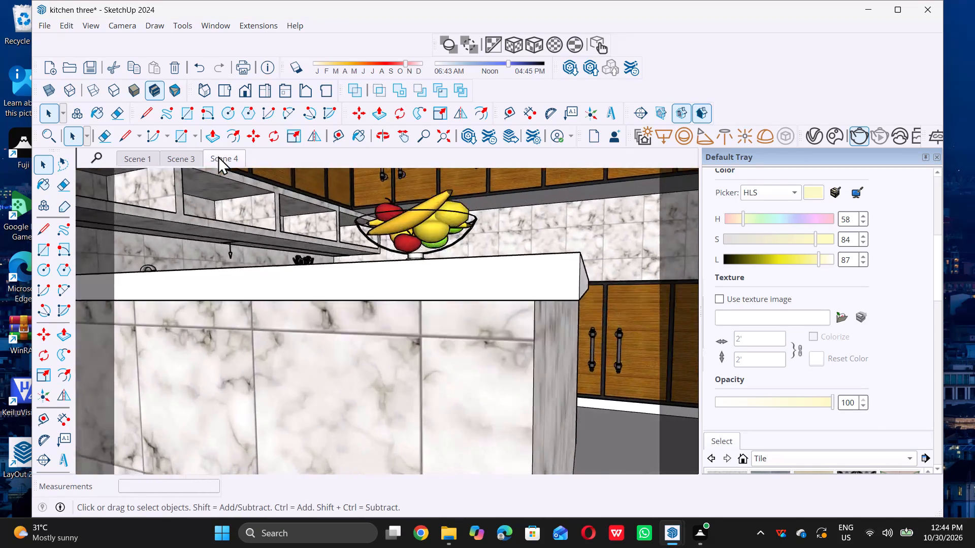
# Update Scene 4 with a view over the island showing the cabinet corner, sink counter and ceiling recess.
pyautogui.scroll(-9, 218, 156)
pyautogui.scroll(-3, 298, 249)
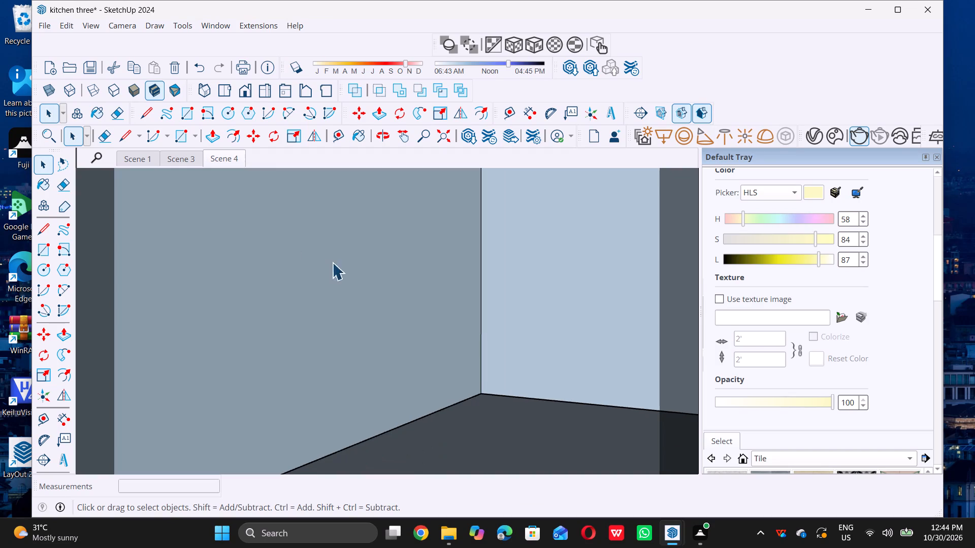
pyautogui.scroll(-12, 332, 262)
pyautogui.scroll(-4, 422, 302)
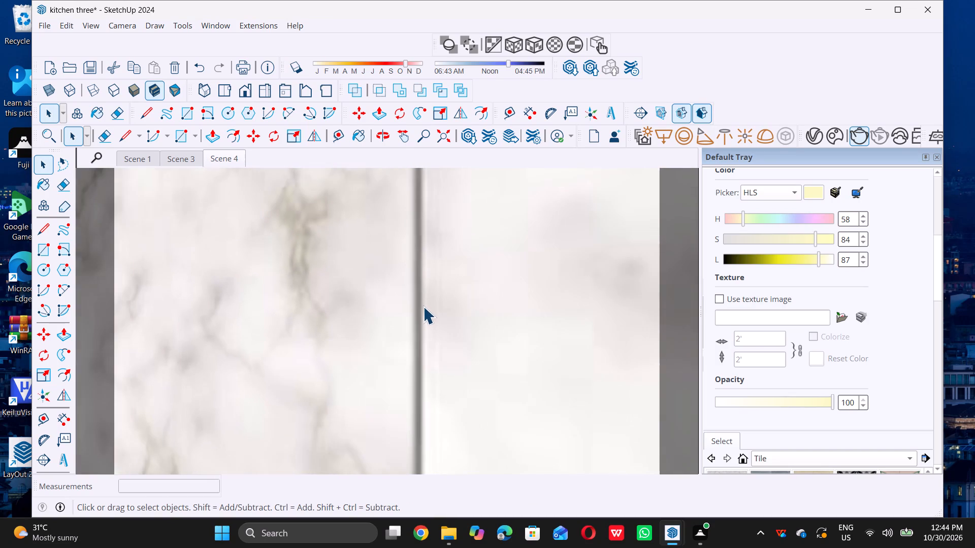
pyautogui.scroll(-1, 423, 306)
pyautogui.scroll(1, 423, 306)
pyautogui.scroll(-11, 423, 309)
pyautogui.scroll(-7, 309, 303)
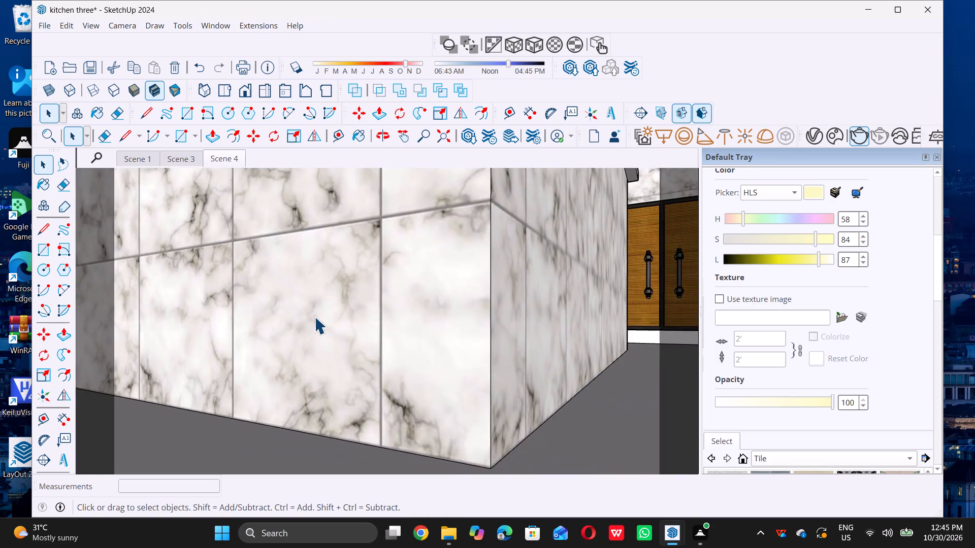
pyautogui.scroll(-3, 316, 317)
pyautogui.keyDown('shift'); pyautogui.moveTo(316, 256); pyautogui.dragTo(470, 466, button='middle'); pyautogui.keyUp('shift')
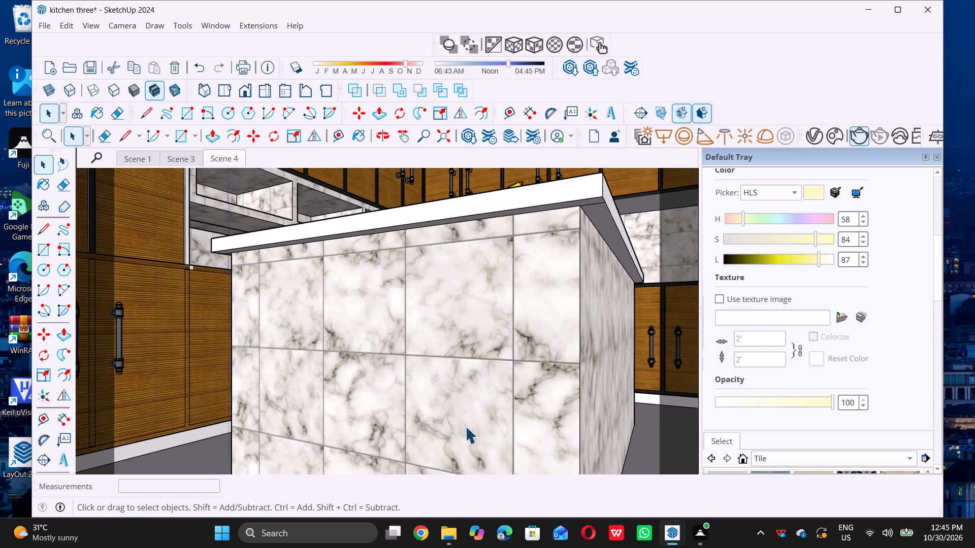
pyautogui.scroll(-10, 420, 294)
pyautogui.keyDown('shift'); pyautogui.moveTo(396, 213); pyautogui.dragTo(416, 317, button='middle'); pyautogui.keyUp('shift')
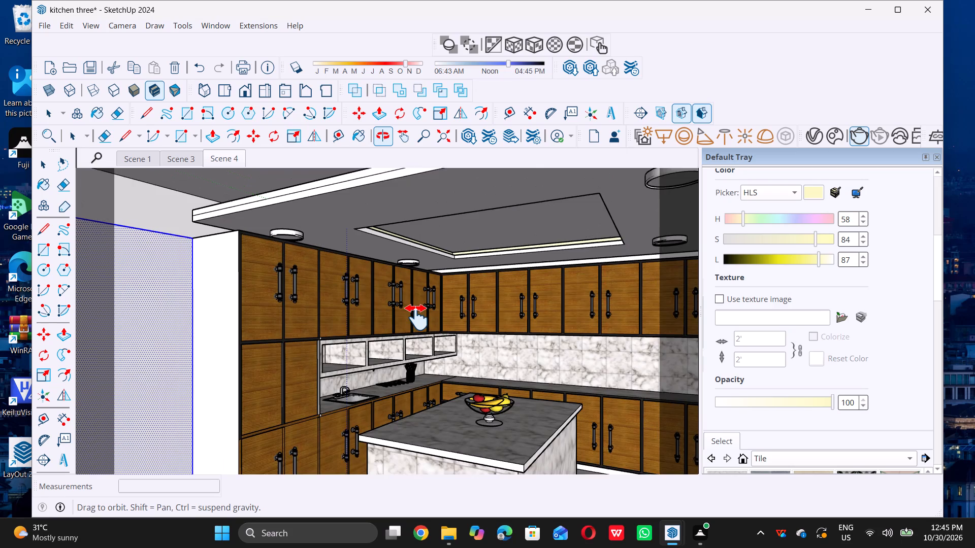
pyautogui.keyDown('shift'); pyautogui.moveTo(416, 317); pyautogui.dragTo(341, 241, button='middle'); pyautogui.keyUp('shift')
pyautogui.keyDown('shift'); pyautogui.moveTo(287, 235); pyautogui.dragTo(310, 247, button='middle'); pyautogui.keyUp('shift')
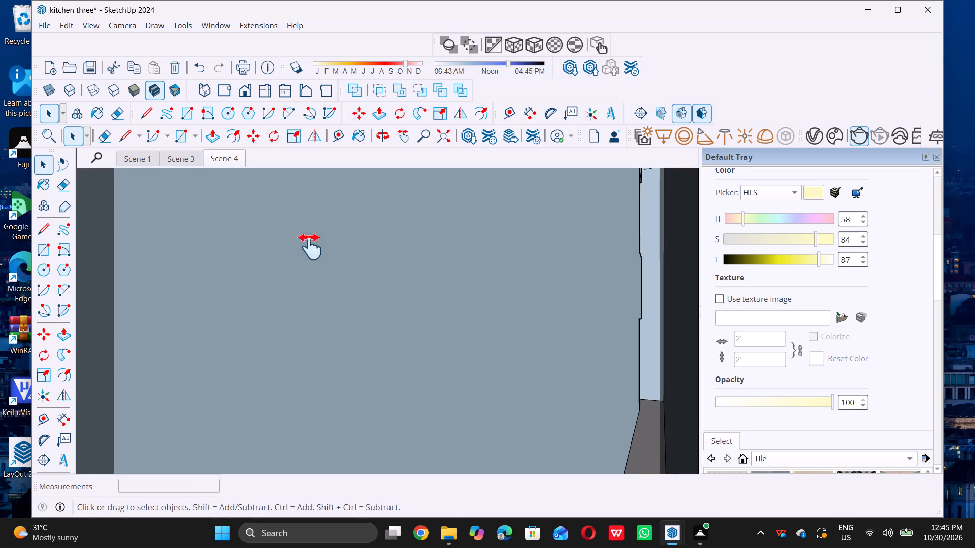
pyautogui.keyDown('shift'); pyautogui.moveTo(310, 247); pyautogui.dragTo(656, 318, button='middle'); pyautogui.keyUp('shift')
pyautogui.keyDown('shift'); pyautogui.middleClick(657, 319); pyautogui.keyUp('shift')
pyautogui.keyDown('shift'); pyautogui.middleClick(660, 319); pyautogui.keyUp('shift')
pyautogui.keyDown('shift'); pyautogui.middleClick(661, 319); pyautogui.keyUp('shift')
pyautogui.keyDown('shift'); pyautogui.moveTo(123, 193); pyautogui.dragTo(680, 330, button='middle'); pyautogui.keyUp('shift')
pyautogui.keyDown('shift'); pyautogui.middleClick(680, 330); pyautogui.keyUp('shift')
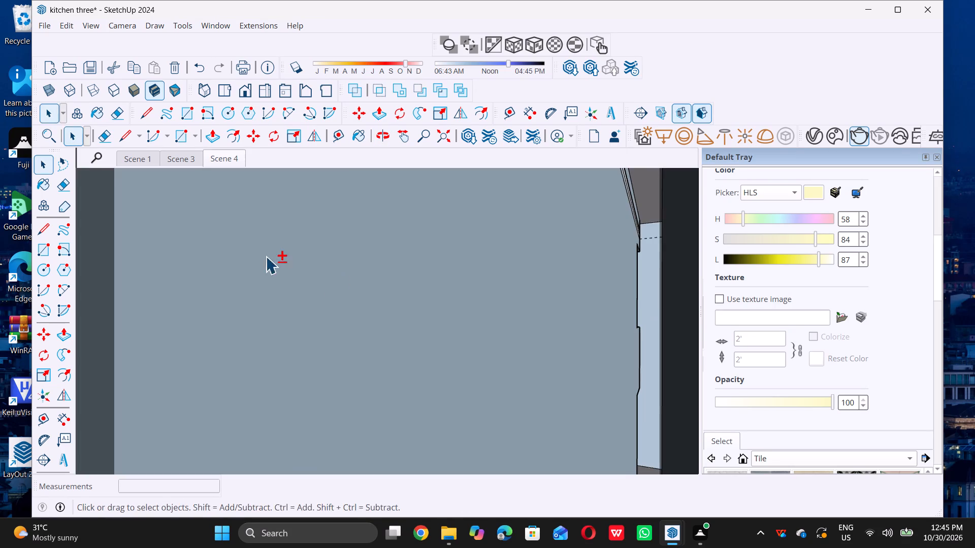
pyautogui.keyDown('shift'); pyautogui.moveTo(266, 256); pyautogui.dragTo(649, 329, button='middle'); pyautogui.keyUp('shift')
pyautogui.keyDown('shift'); pyautogui.middleClick(649, 329); pyautogui.keyUp('shift')
pyautogui.keyDown('shift'); pyautogui.moveTo(264, 242); pyautogui.dragTo(629, 335, button='middle'); pyautogui.keyUp('shift')
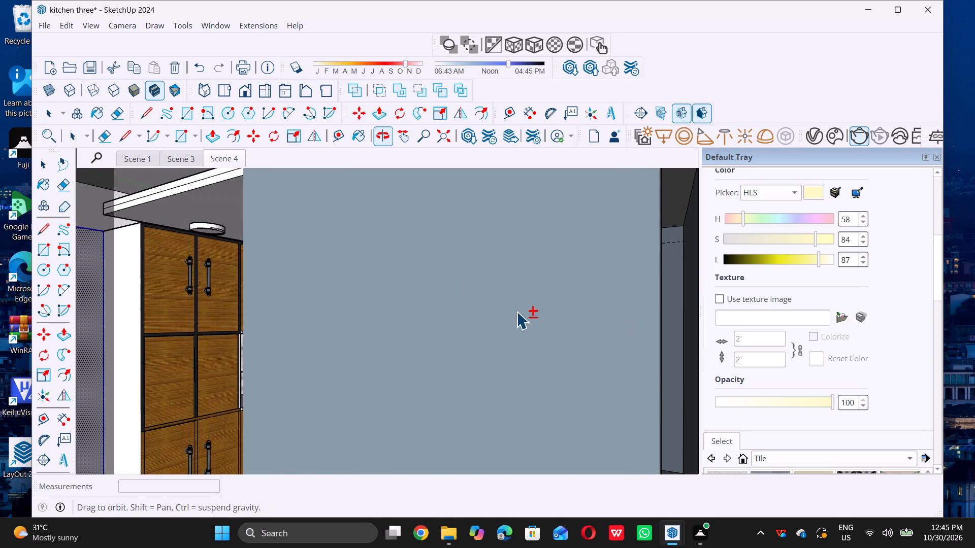
pyautogui.keyDown('shift'); pyautogui.moveTo(359, 271); pyautogui.dragTo(349, 182, button='middle'); pyautogui.keyUp('shift')
pyautogui.keyDown('shift'); pyautogui.middleClick(349, 182); pyautogui.keyUp('shift')
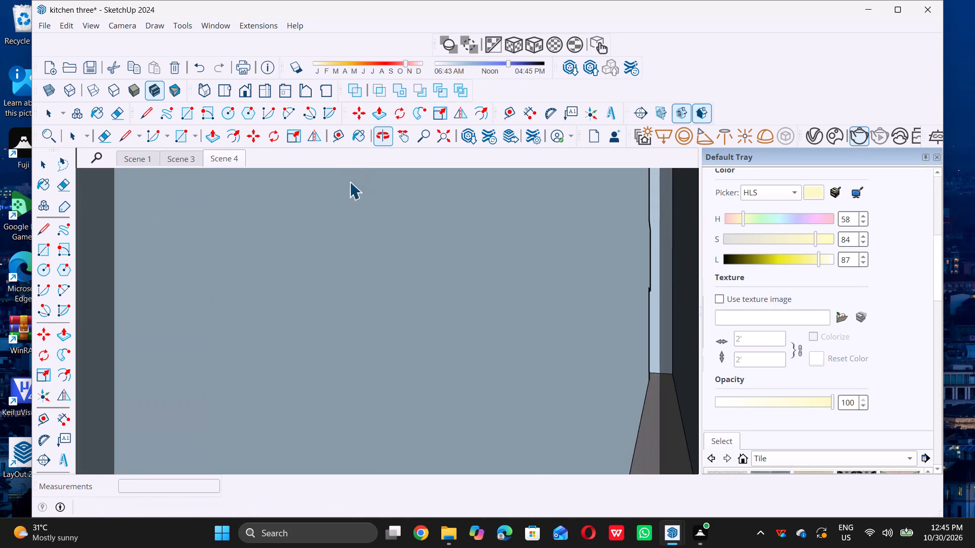
pyautogui.keyDown('shift'); pyautogui.moveTo(286, 200); pyautogui.dragTo(699, 348, button='middle'); pyautogui.keyUp('shift')
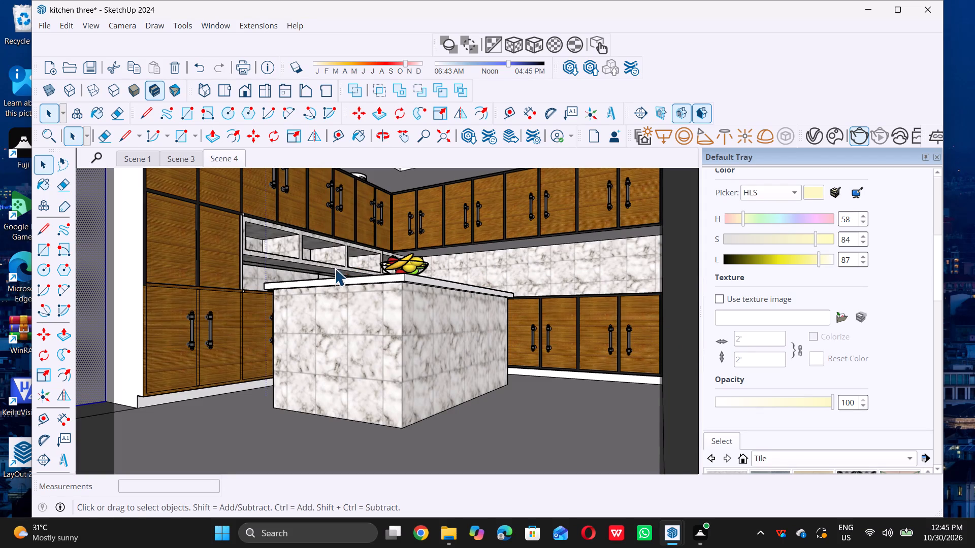
pyautogui.scroll(3, 299, 230)
pyautogui.scroll(-2, 275, 218)
pyautogui.moveTo(273, 218); pyautogui.dragTo(300, 249, button='middle')
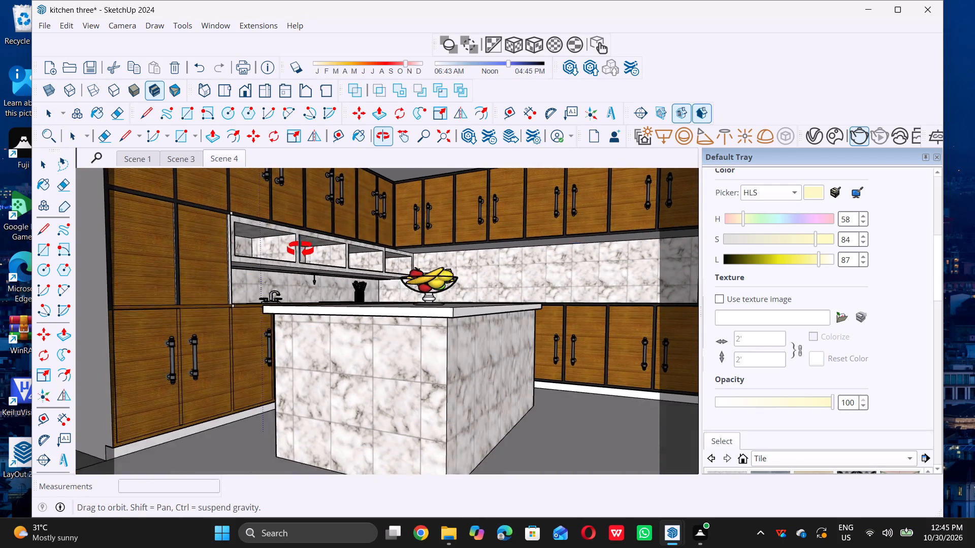
pyautogui.moveTo(300, 249); pyautogui.dragTo(283, 256, button='middle')
pyautogui.keyDown('shift'); pyautogui.moveTo(358, 231); pyautogui.dragTo(292, 277, button='middle'); pyautogui.keyUp('shift')
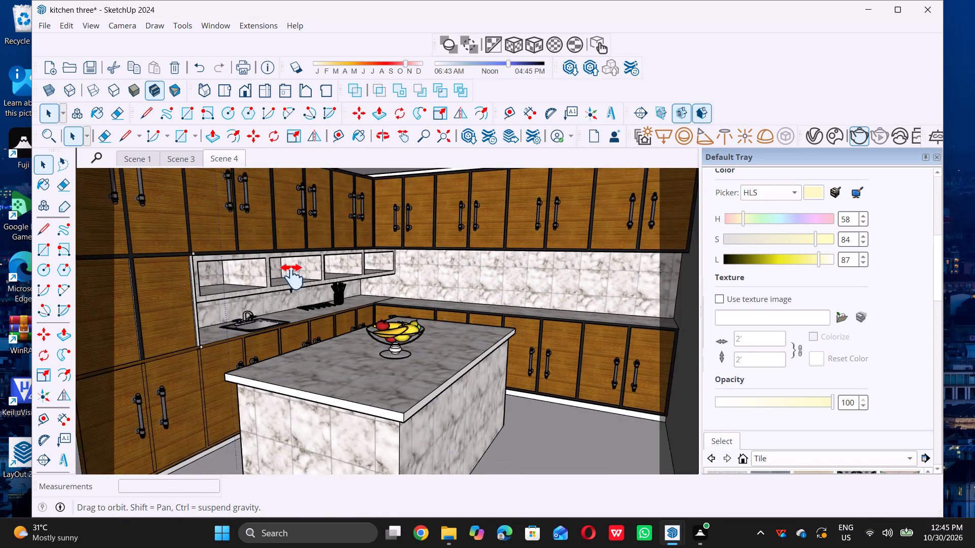
pyautogui.keyDown('shift'); pyautogui.moveTo(292, 277); pyautogui.dragTo(306, 284, button='middle'); pyautogui.keyUp('shift')
pyautogui.keyDown('shift'); pyautogui.moveTo(320, 285); pyautogui.dragTo(333, 287, button='middle'); pyautogui.keyUp('shift')
pyautogui.scroll(-1, 345, 281)
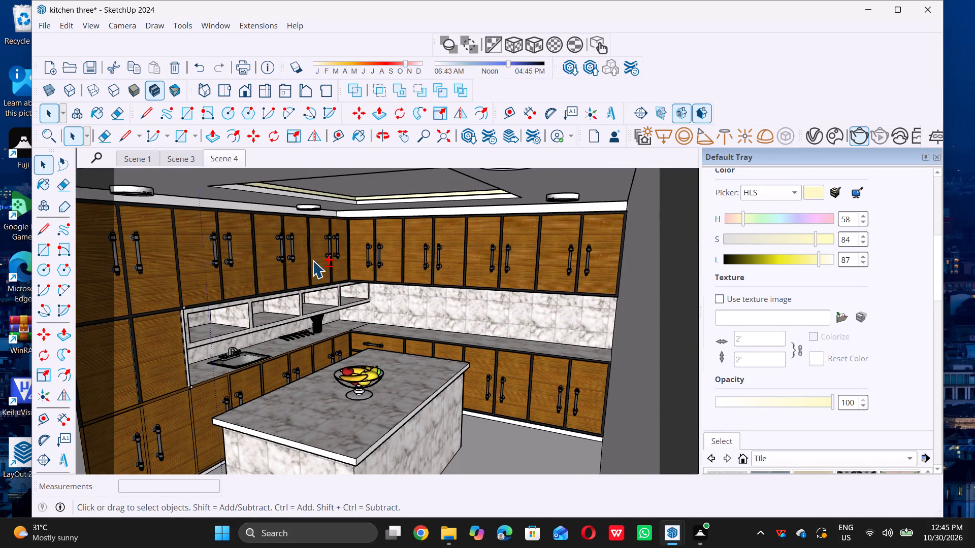
pyautogui.keyDown('shift'); pyautogui.moveTo(291, 242); pyautogui.dragTo(324, 227, button='middle'); pyautogui.keyUp('shift')
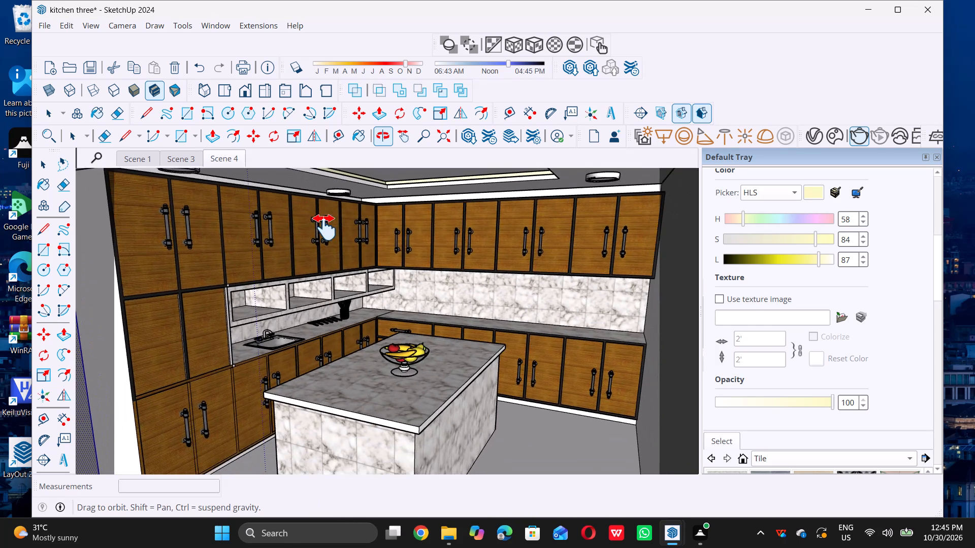
pyautogui.keyDown('shift'); pyautogui.moveTo(324, 227); pyautogui.dragTo(325, 237, button='middle'); pyautogui.keyUp('shift')
pyautogui.moveTo(316, 310); pyautogui.dragTo(329, 291, button='middle')
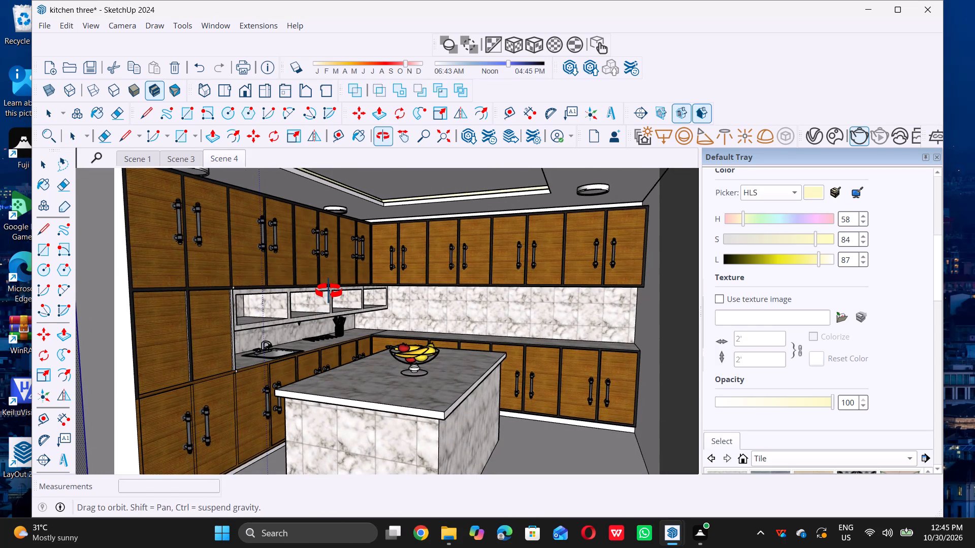
pyautogui.moveTo(329, 291); pyautogui.dragTo(305, 293, button='middle')
pyautogui.middleClick(305, 293)
pyautogui.keyDown('shift'); pyautogui.moveTo(335, 265); pyautogui.dragTo(335, 292, button='middle'); pyautogui.keyUp('shift')
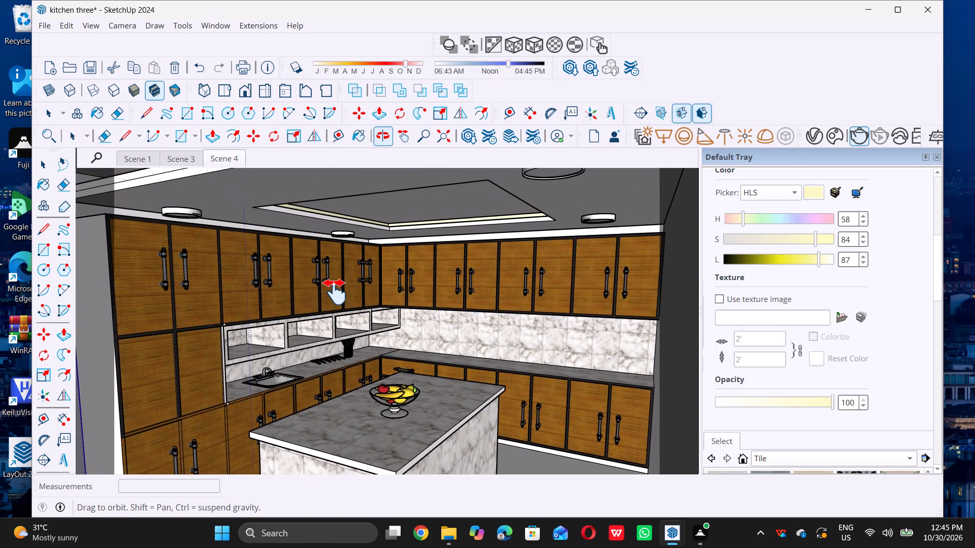
pyautogui.keyDown('shift'); pyautogui.moveTo(335, 292); pyautogui.dragTo(348, 289, button='middle'); pyautogui.keyUp('shift')
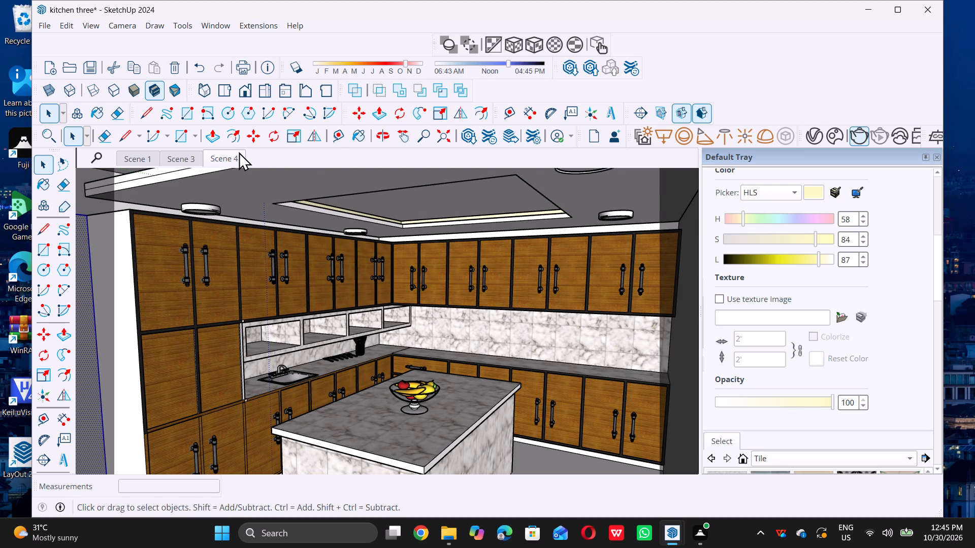
pyautogui.rightClick(237, 157)
pyautogui.doubleClick(264, 213)
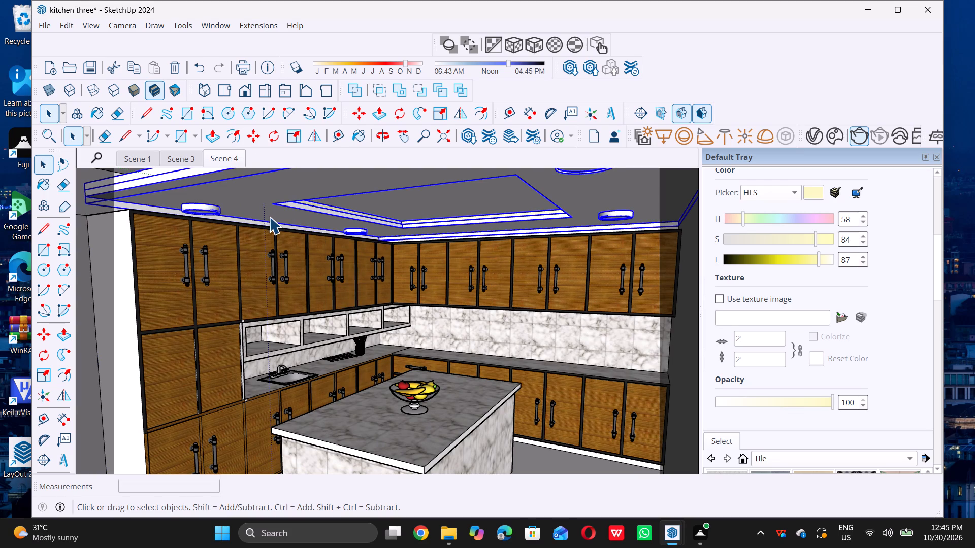
pyautogui.doubleClick(536, 455)
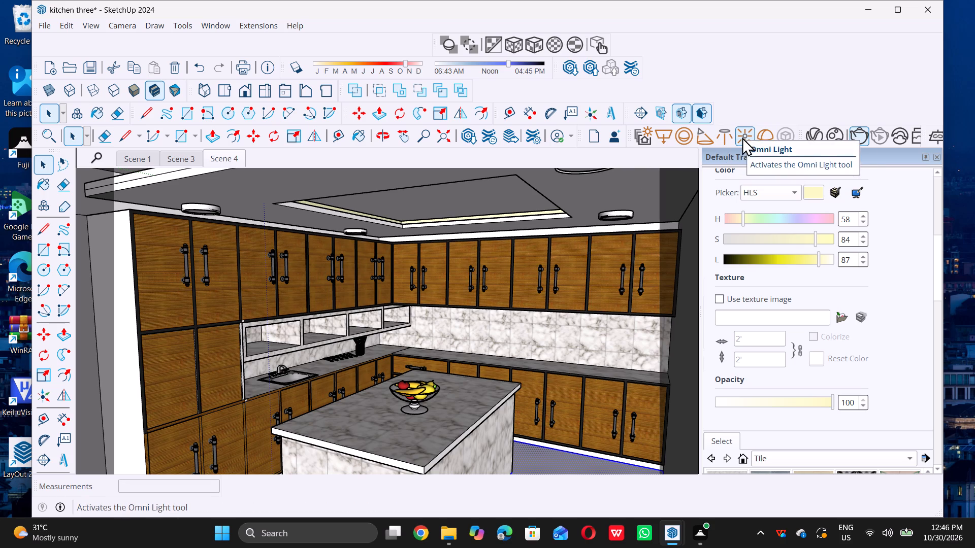
# Place a V-Ray omni light at the bottom edge of the back upper cabinets, beside the end of the open shelves.
pyautogui.tripleClick(742, 137)
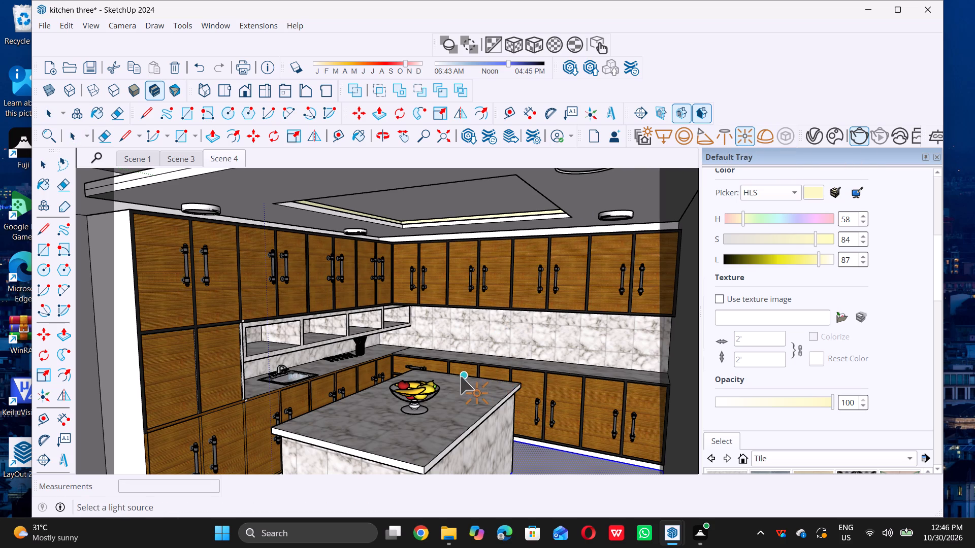
pyautogui.doubleClick(417, 310)
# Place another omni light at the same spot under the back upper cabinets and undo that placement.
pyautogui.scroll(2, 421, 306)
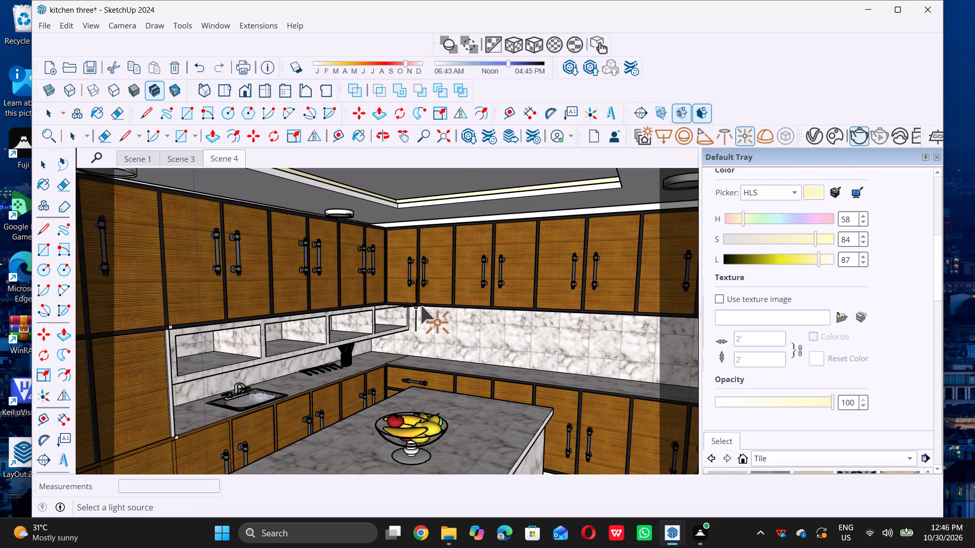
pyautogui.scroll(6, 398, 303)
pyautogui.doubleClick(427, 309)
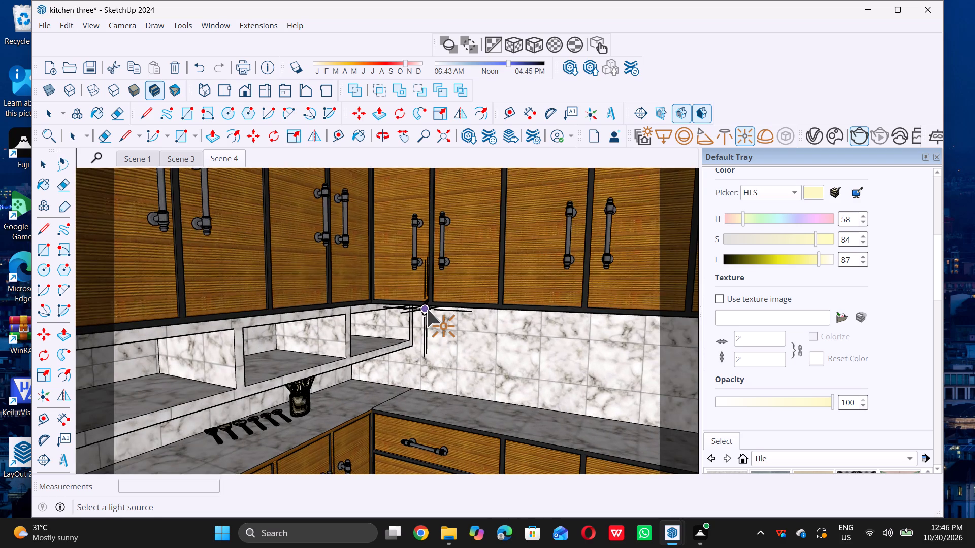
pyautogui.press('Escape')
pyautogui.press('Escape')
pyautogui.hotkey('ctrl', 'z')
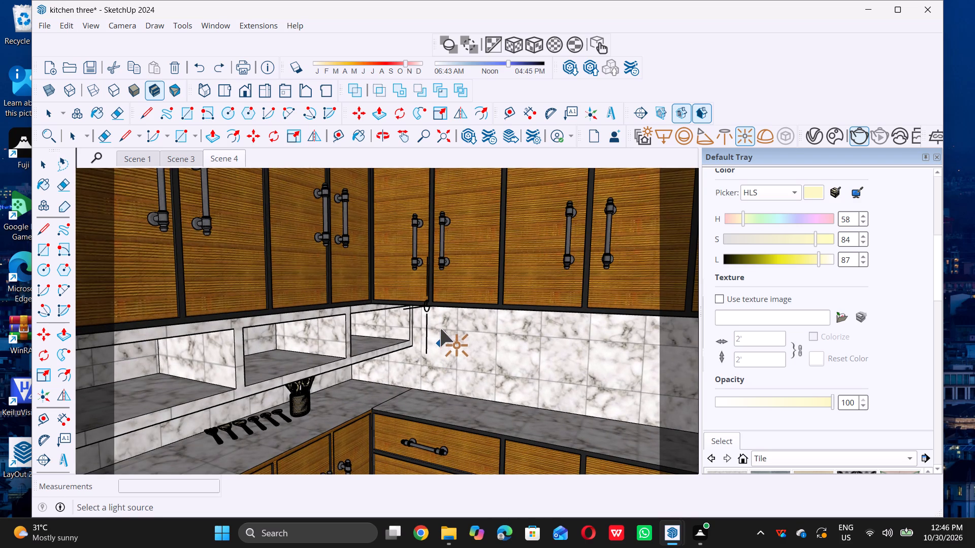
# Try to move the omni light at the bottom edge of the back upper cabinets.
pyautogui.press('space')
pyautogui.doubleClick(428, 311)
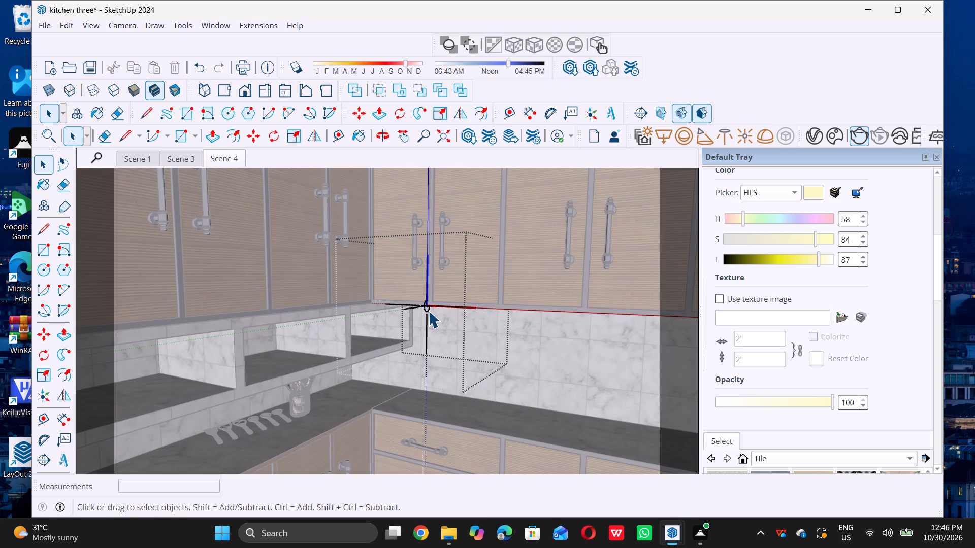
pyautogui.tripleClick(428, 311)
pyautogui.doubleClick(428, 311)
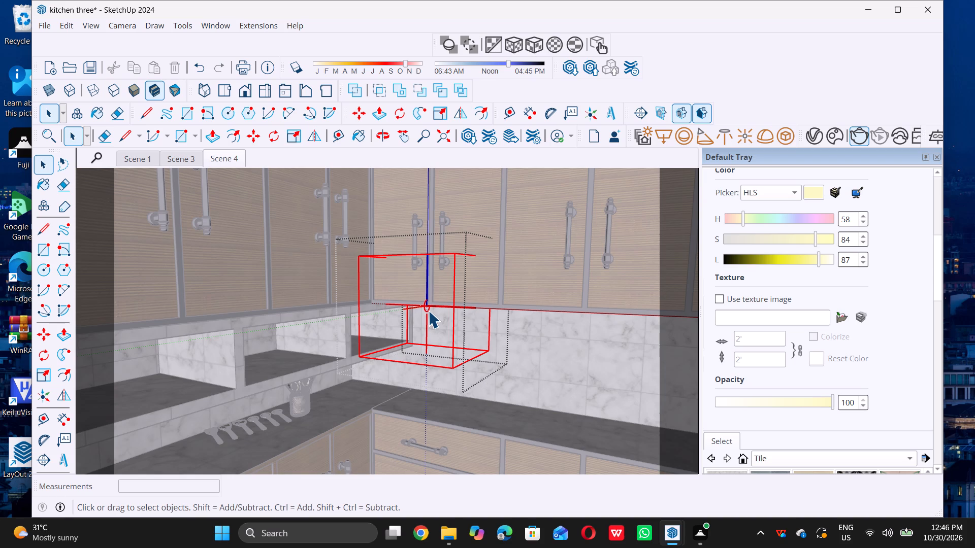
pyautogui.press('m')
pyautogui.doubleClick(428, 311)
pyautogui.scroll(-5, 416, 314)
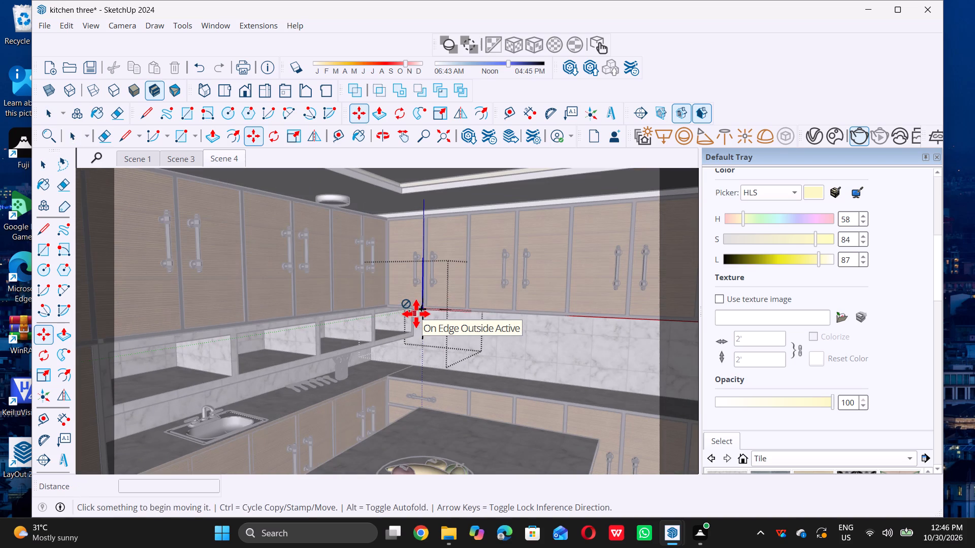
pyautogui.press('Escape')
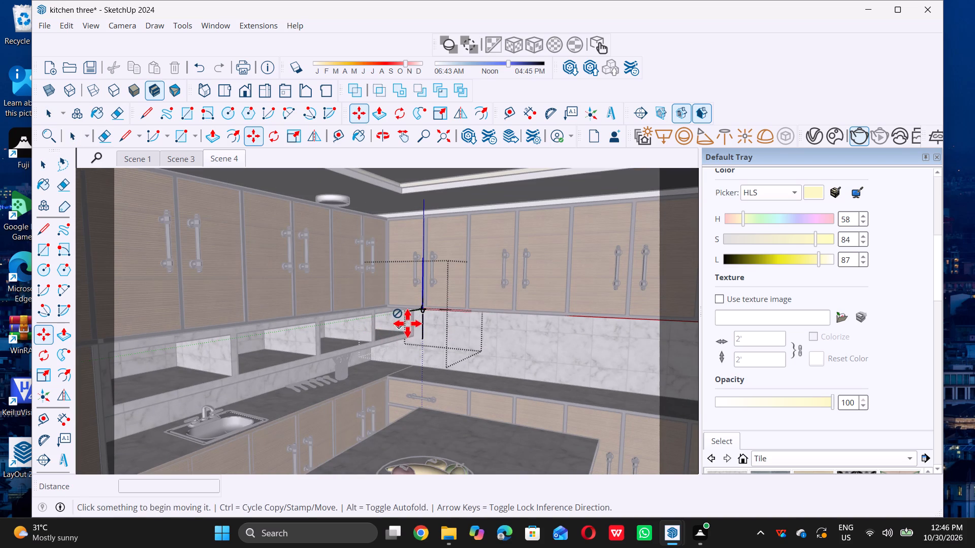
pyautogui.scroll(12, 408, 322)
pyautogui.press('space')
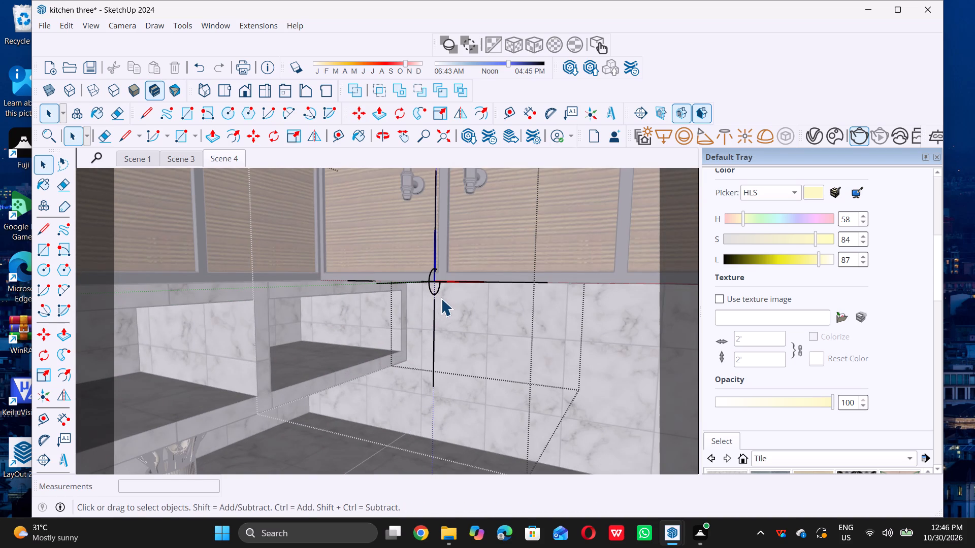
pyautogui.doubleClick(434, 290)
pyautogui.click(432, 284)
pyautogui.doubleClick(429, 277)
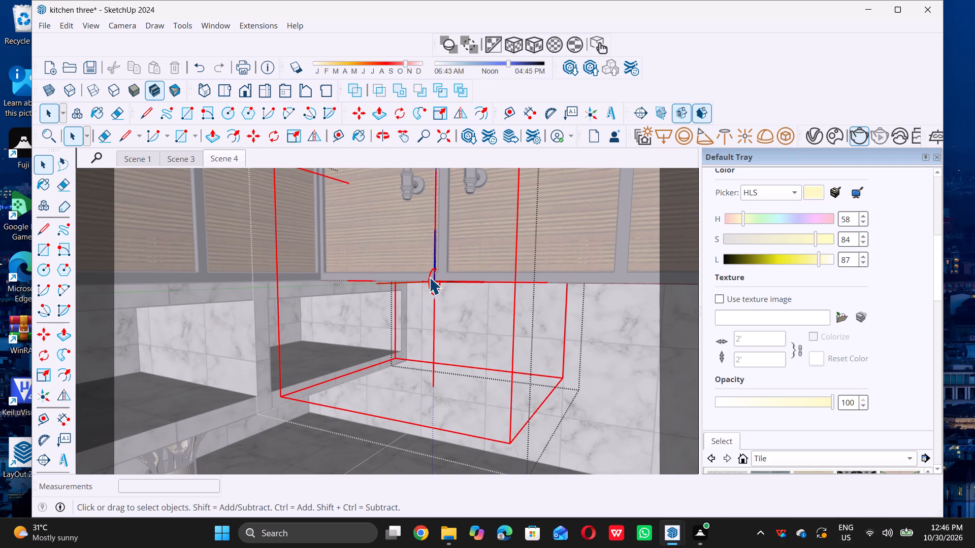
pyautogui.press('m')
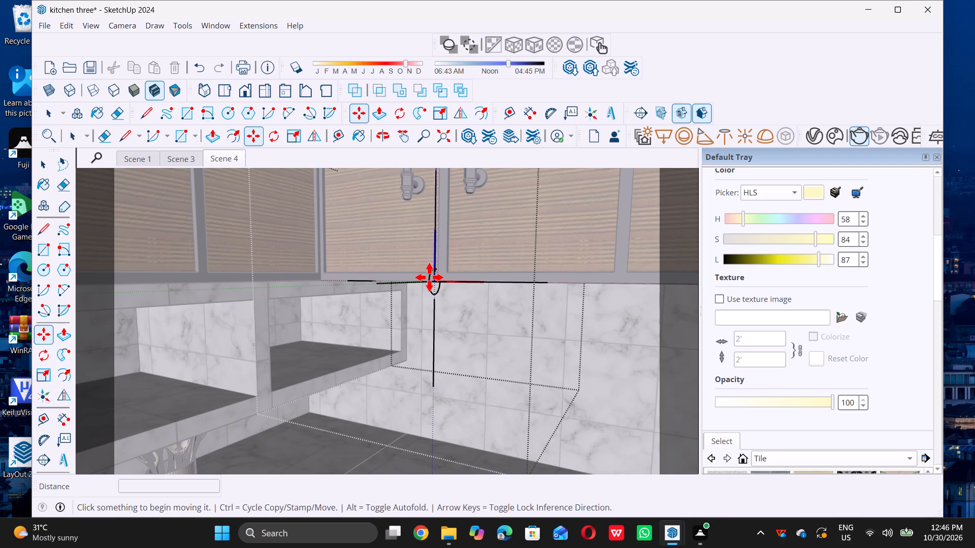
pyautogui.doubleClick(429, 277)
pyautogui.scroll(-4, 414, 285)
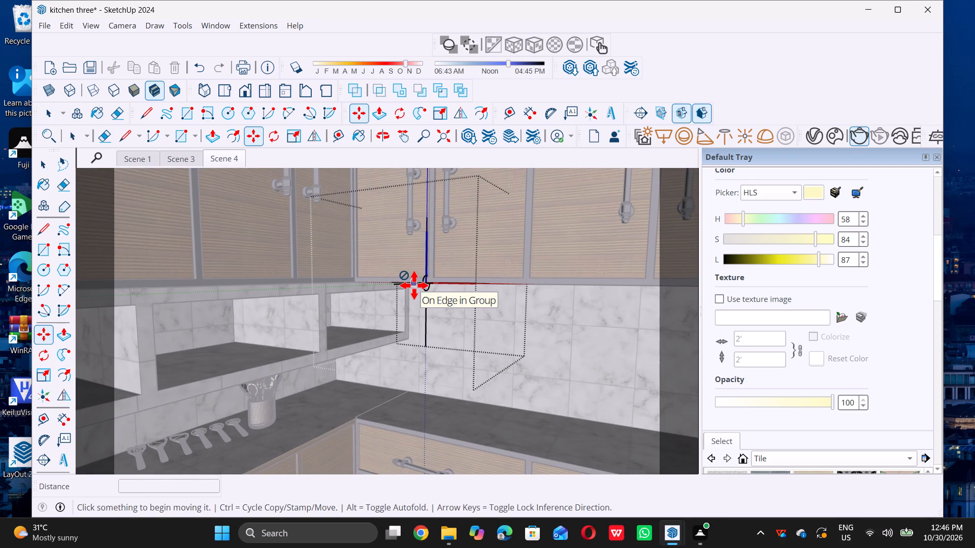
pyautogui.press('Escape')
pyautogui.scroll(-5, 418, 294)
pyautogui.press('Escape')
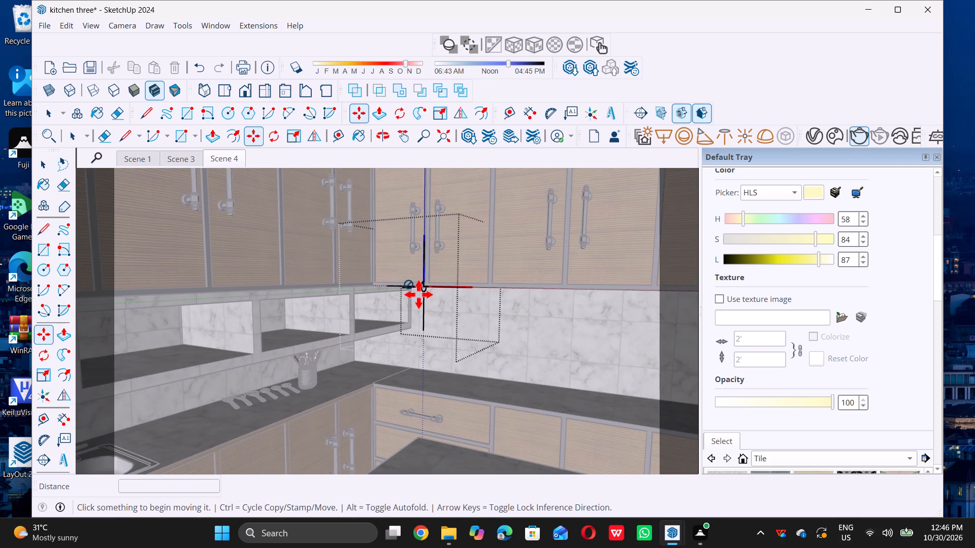
# Undo the placement of the omni light under the back upper cabinets.
pyautogui.hotkey('ctrl', 'z')
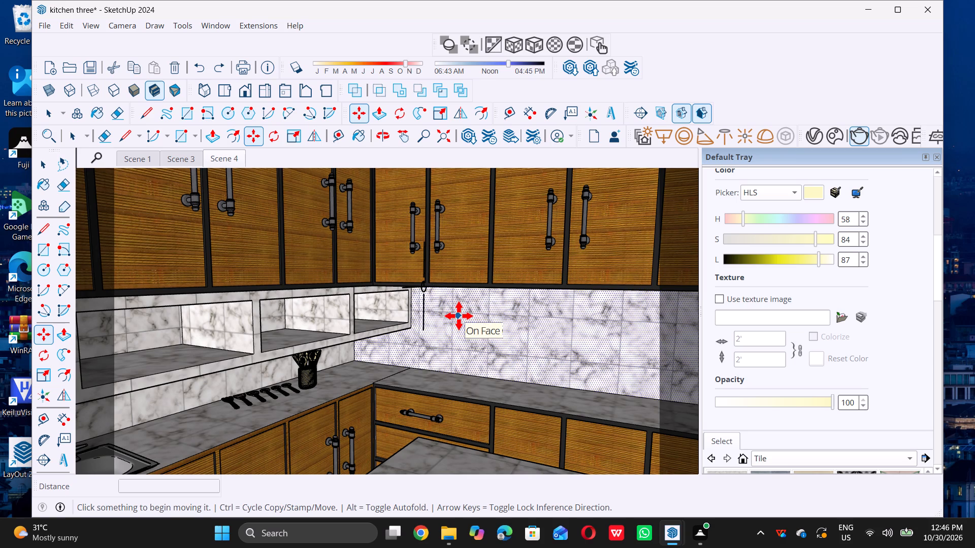
pyautogui.hotkey('ctrl', 'z')
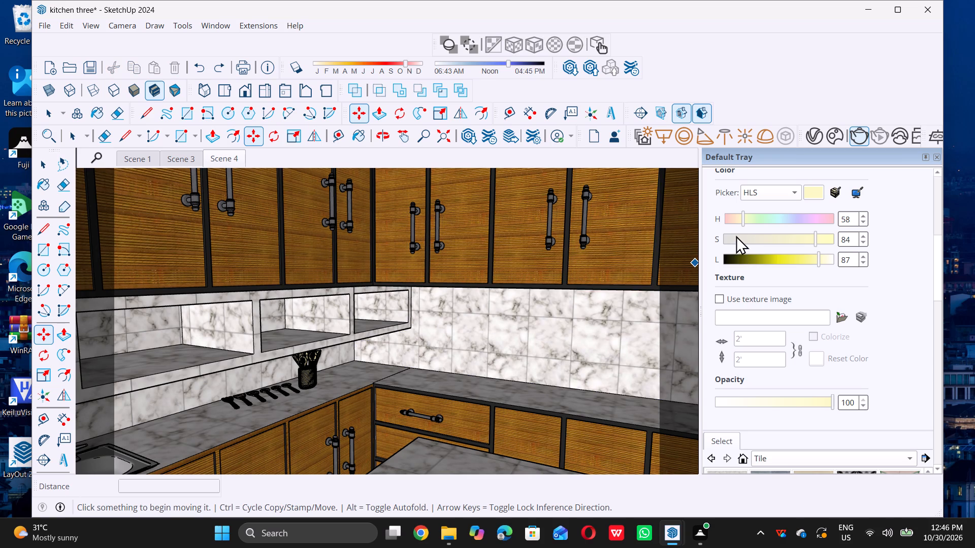
# Place a V-Ray omni light on the back wall's marble backsplash, just past the end of the open shelves.
pyautogui.doubleClick(748, 135)
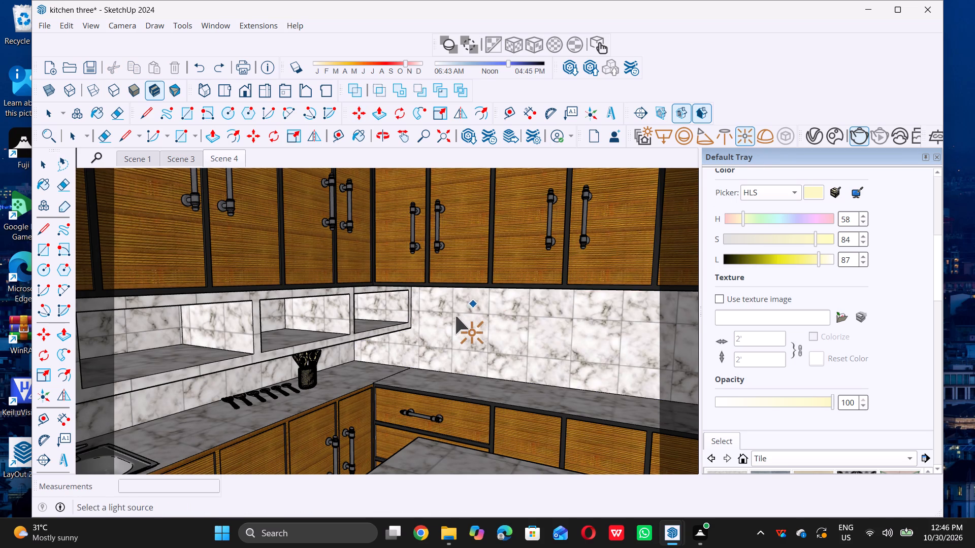
pyautogui.doubleClick(453, 317)
# Move the backsplash omni light about 1' 5" out from the wall into the room.
pyautogui.scroll(6, 453, 317)
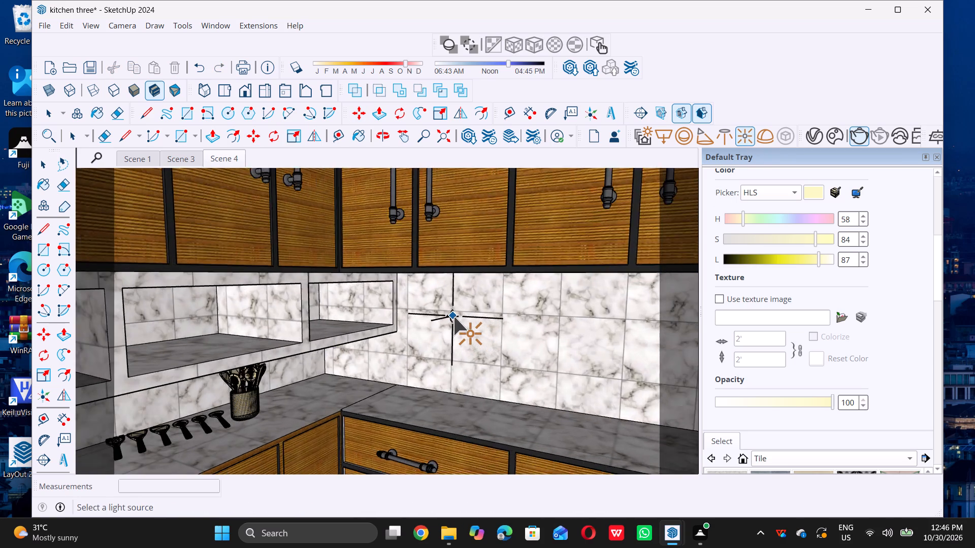
pyautogui.scroll(14, 453, 317)
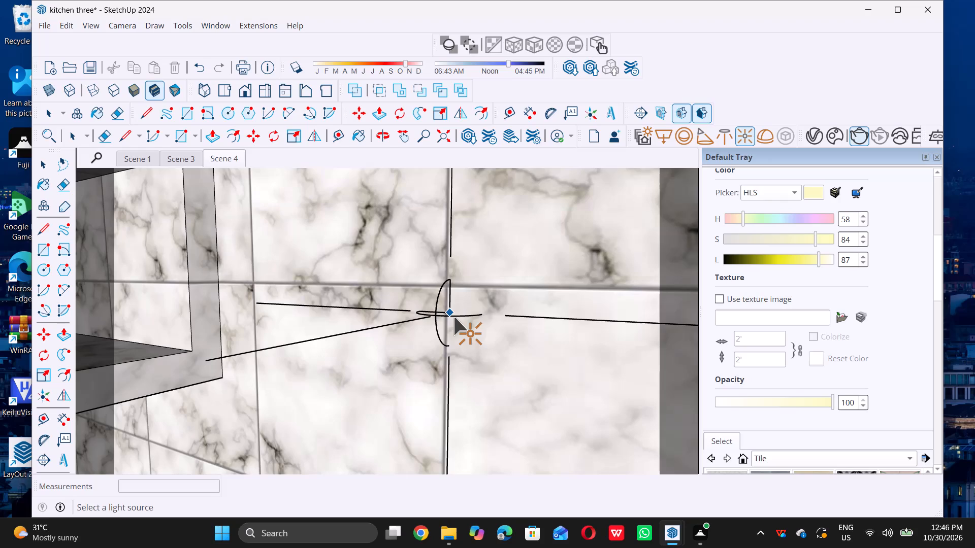
pyautogui.press('space')
pyautogui.press('m')
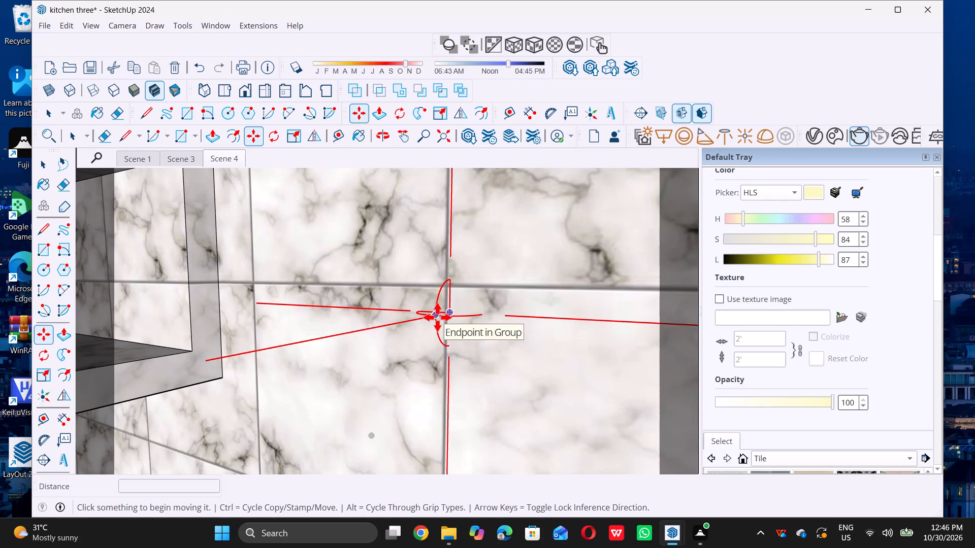
pyautogui.doubleClick(437, 317)
pyautogui.scroll(-13, 437, 317)
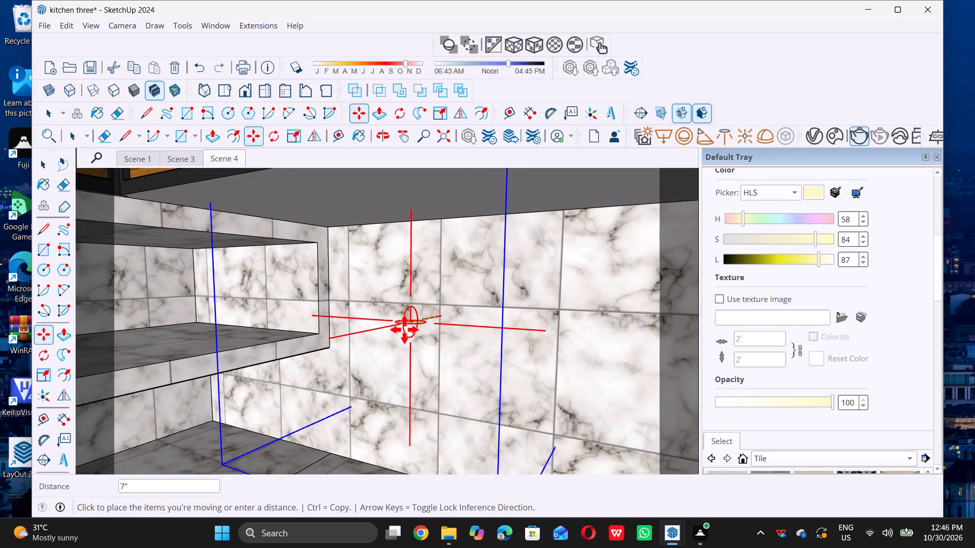
pyautogui.scroll(-18, 404, 330)
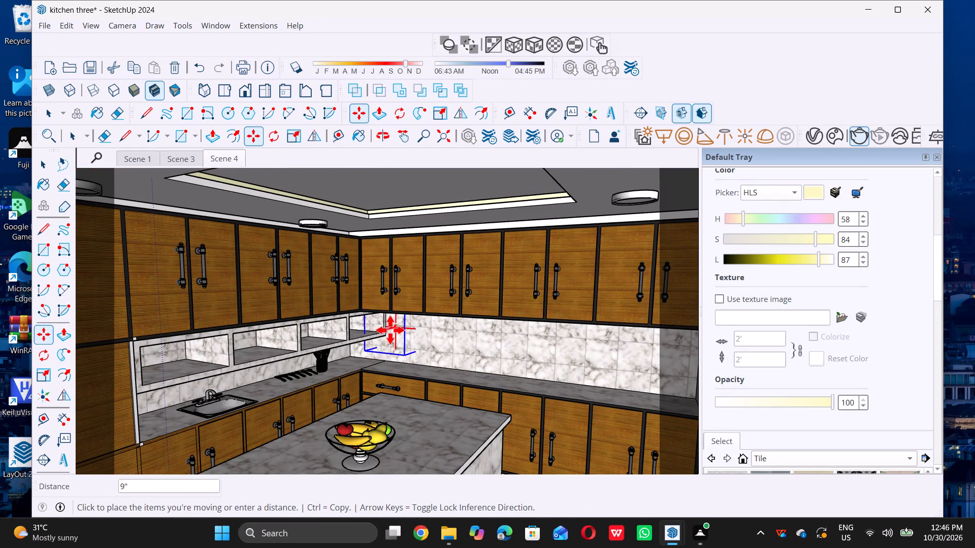
pyautogui.scroll(-3, 379, 340)
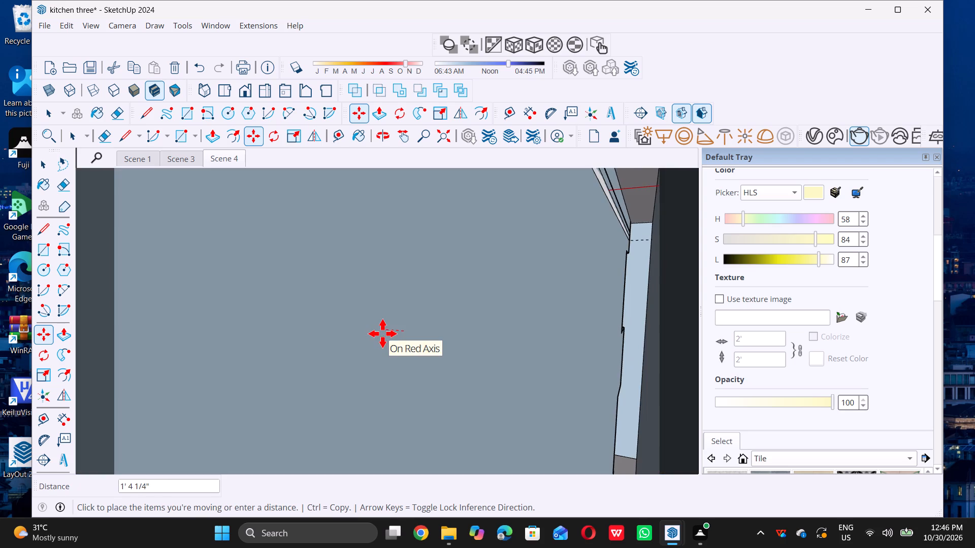
pyautogui.scroll(20, 382, 333)
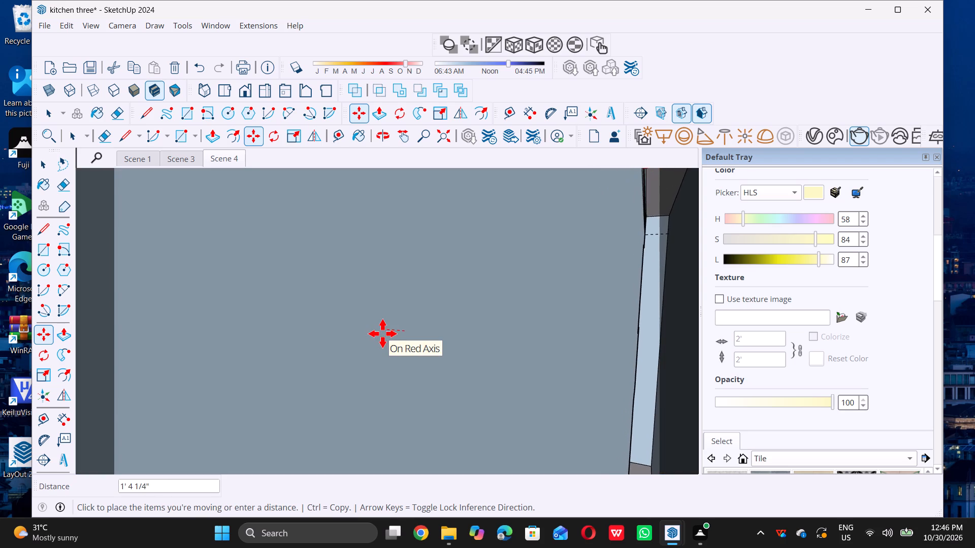
pyautogui.scroll(11, 382, 333)
pyautogui.scroll(-1, 375, 349)
pyautogui.scroll(6, 375, 349)
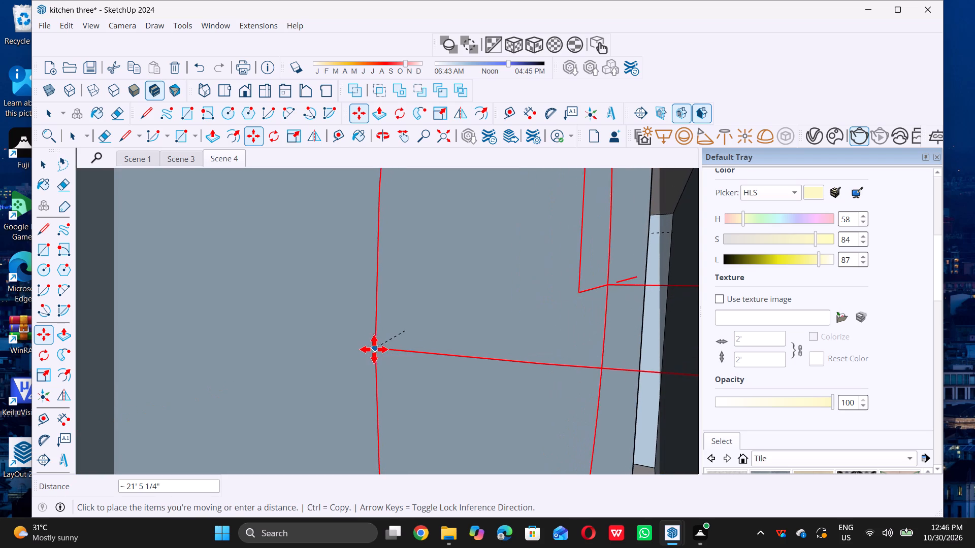
pyautogui.keyDown('shift'); pyautogui.moveTo(360, 348); pyautogui.dragTo(629, 392, button='middle'); pyautogui.keyUp('shift')
pyautogui.keyDown('shift'); pyautogui.scroll(4, 409, 349); pyautogui.keyUp('shift')
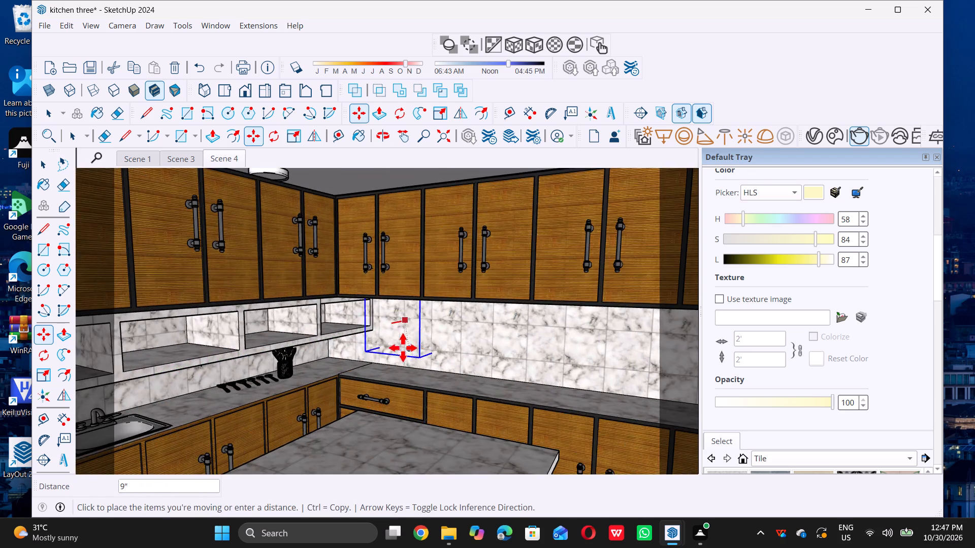
pyautogui.scroll(6, 373, 339)
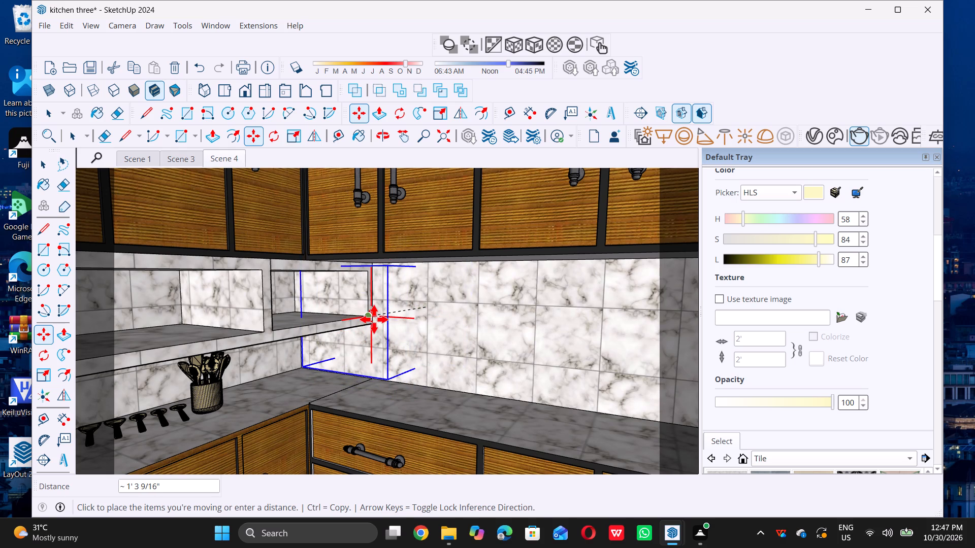
pyautogui.doubleClick(387, 314)
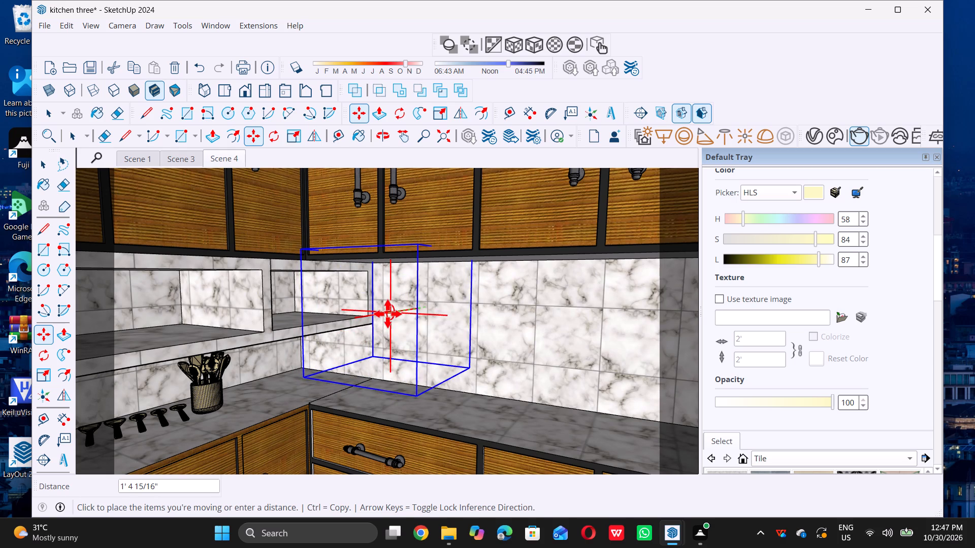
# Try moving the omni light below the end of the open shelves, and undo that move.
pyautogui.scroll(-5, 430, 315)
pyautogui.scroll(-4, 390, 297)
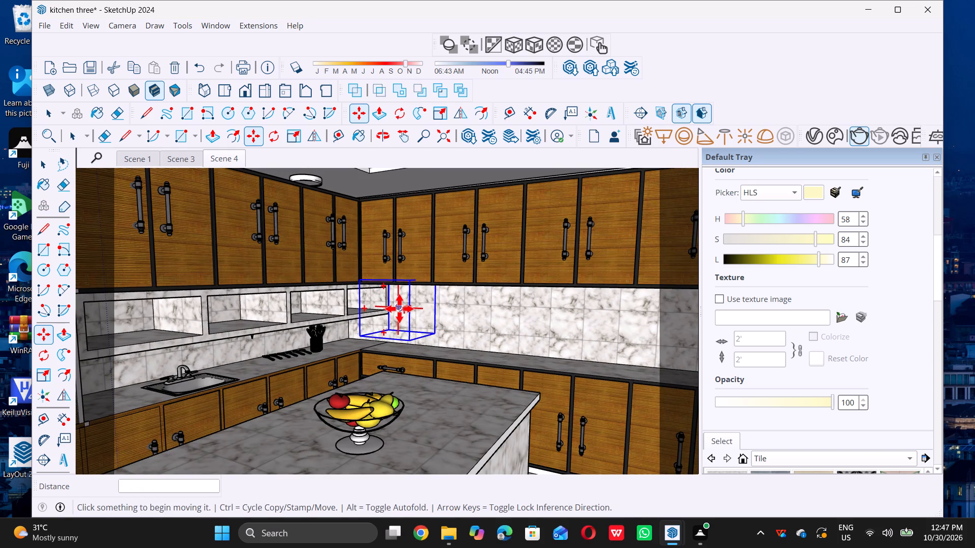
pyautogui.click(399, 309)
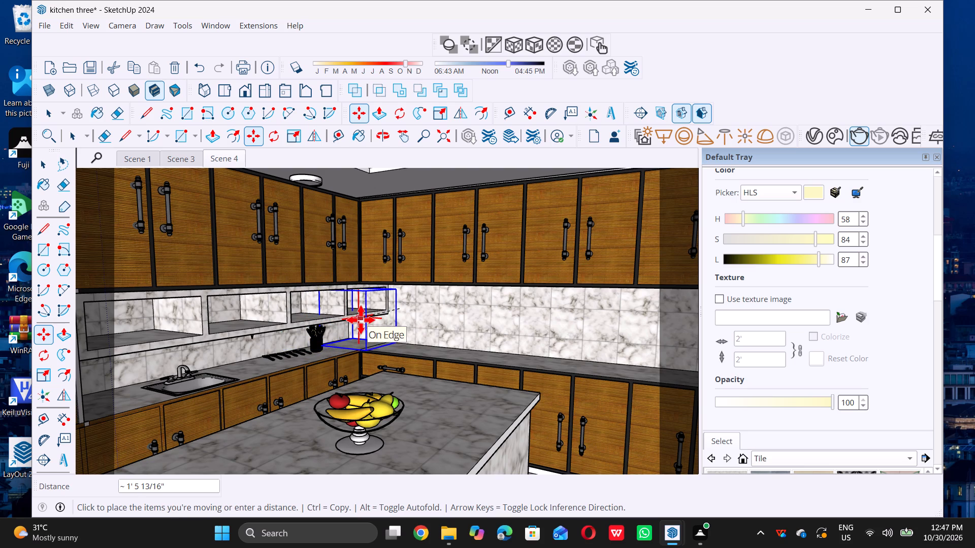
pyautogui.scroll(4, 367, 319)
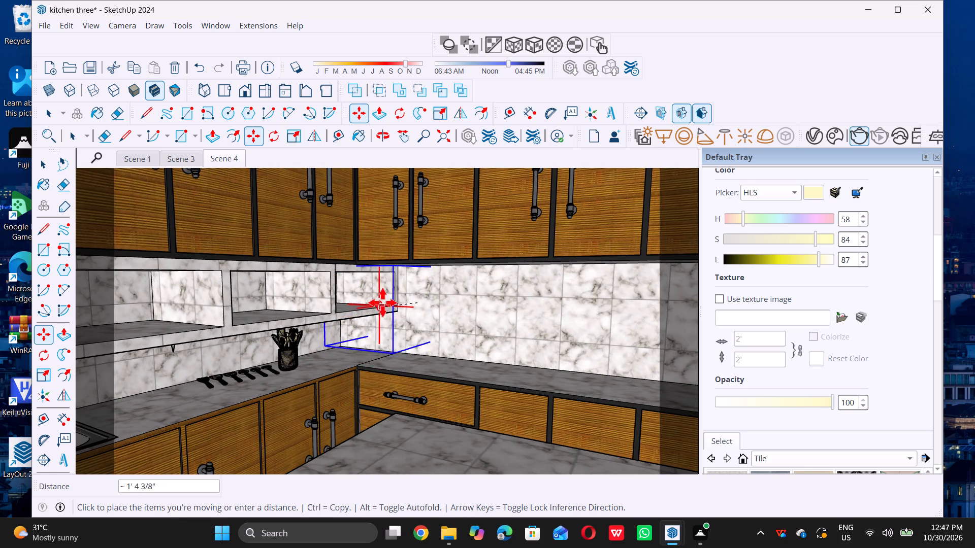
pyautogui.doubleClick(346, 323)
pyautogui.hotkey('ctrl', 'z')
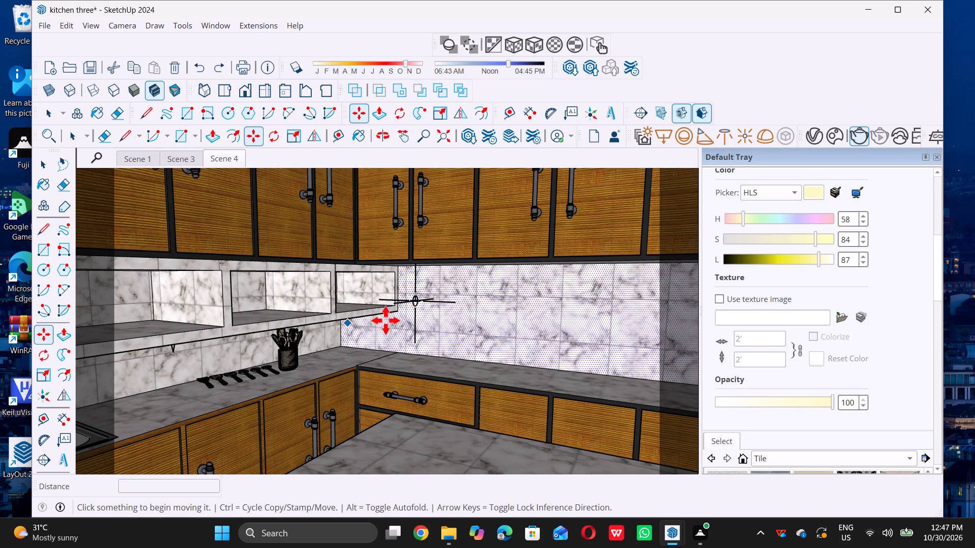
# Reposition the omni light about 1' 7" toward the open shelves, and about 1' 11" along the back counter away from them.
pyautogui.doubleClick(413, 303)
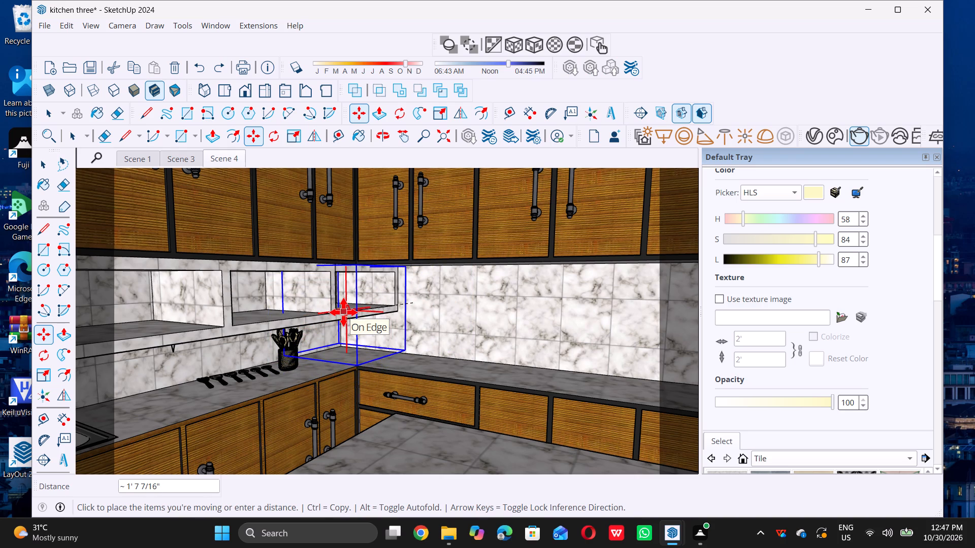
pyautogui.doubleClick(343, 312)
pyautogui.moveTo(288, 311); pyautogui.dragTo(367, 320, button='middle')
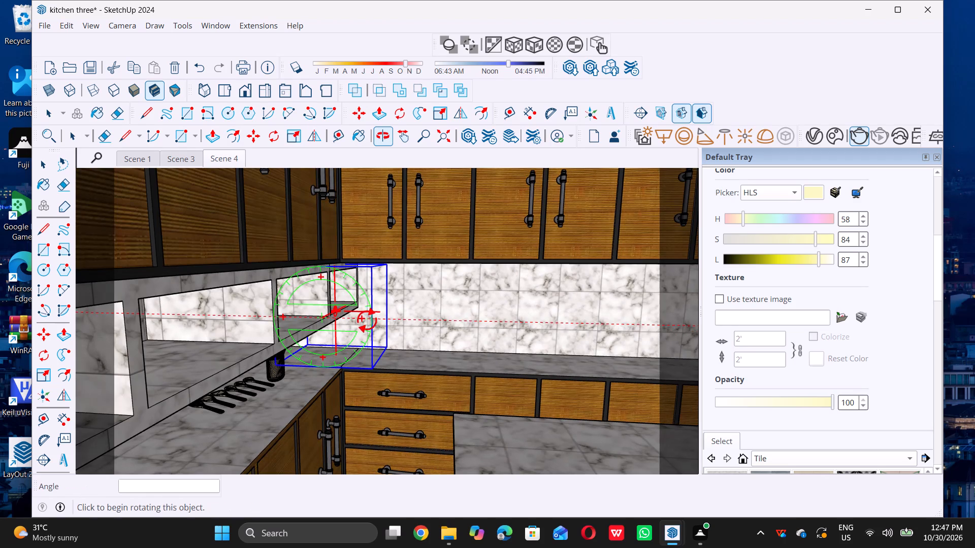
pyautogui.doubleClick(341, 310)
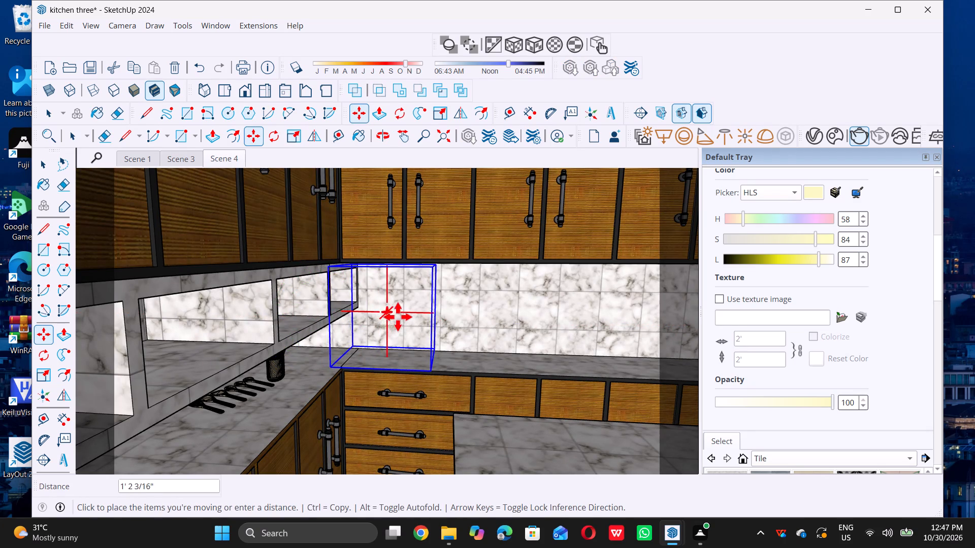
pyautogui.doubleClick(428, 313)
# Copy the omni light about 3' 2" along the back counter, away from the open shelves.
pyautogui.scroll(-4, 330, 253)
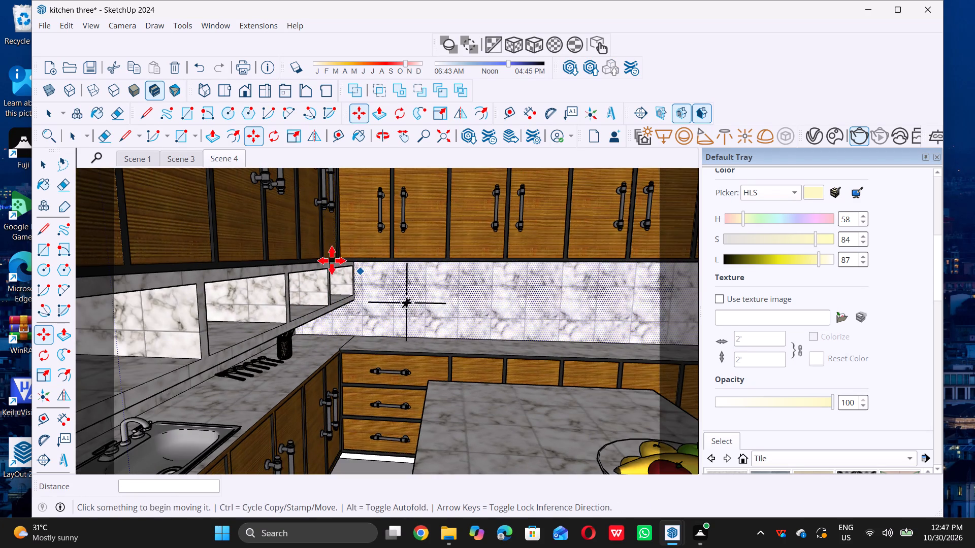
pyautogui.scroll(-1, 332, 260)
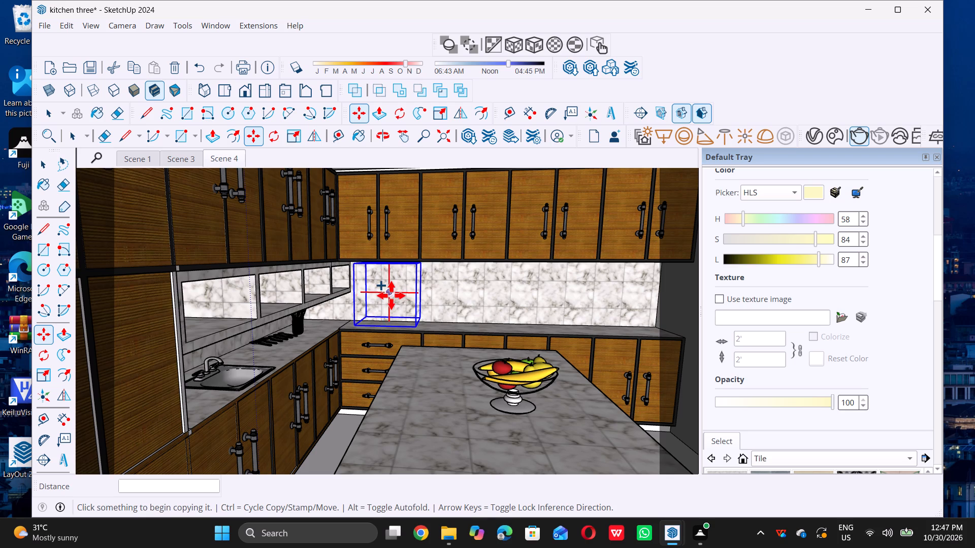
pyautogui.doubleClick(391, 294)
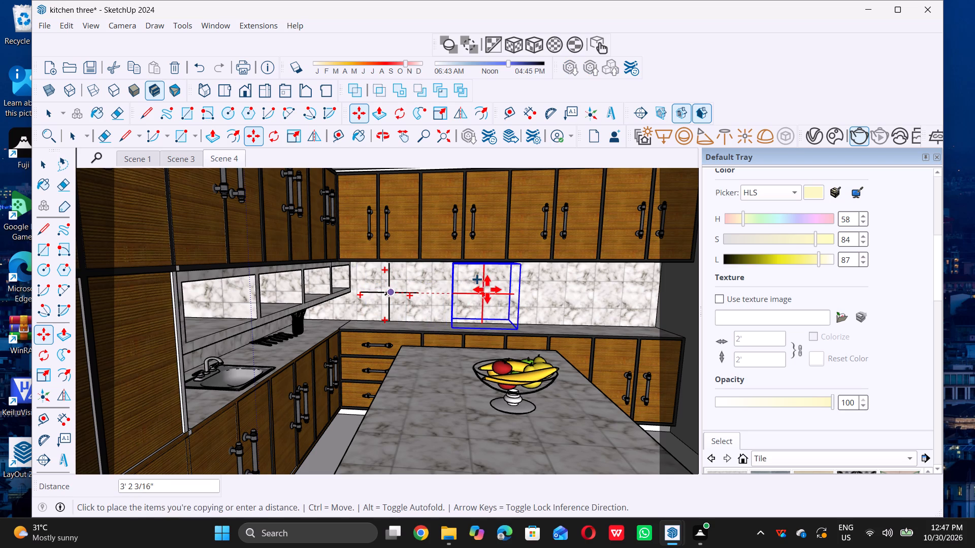
pyautogui.doubleClick(487, 289)
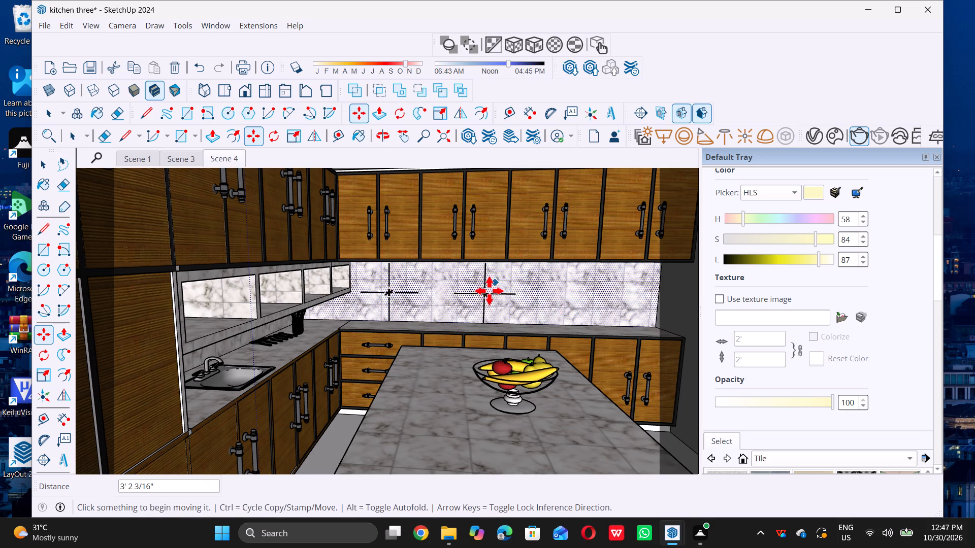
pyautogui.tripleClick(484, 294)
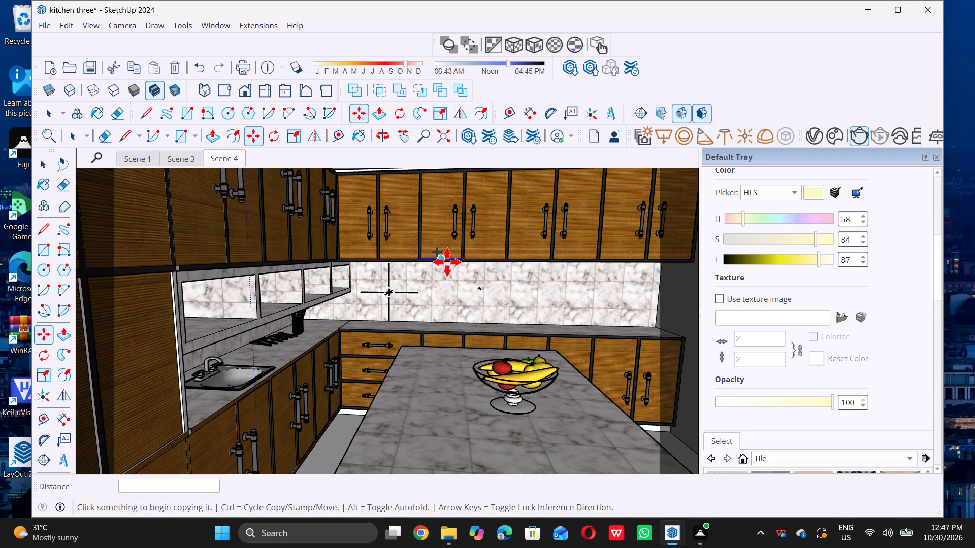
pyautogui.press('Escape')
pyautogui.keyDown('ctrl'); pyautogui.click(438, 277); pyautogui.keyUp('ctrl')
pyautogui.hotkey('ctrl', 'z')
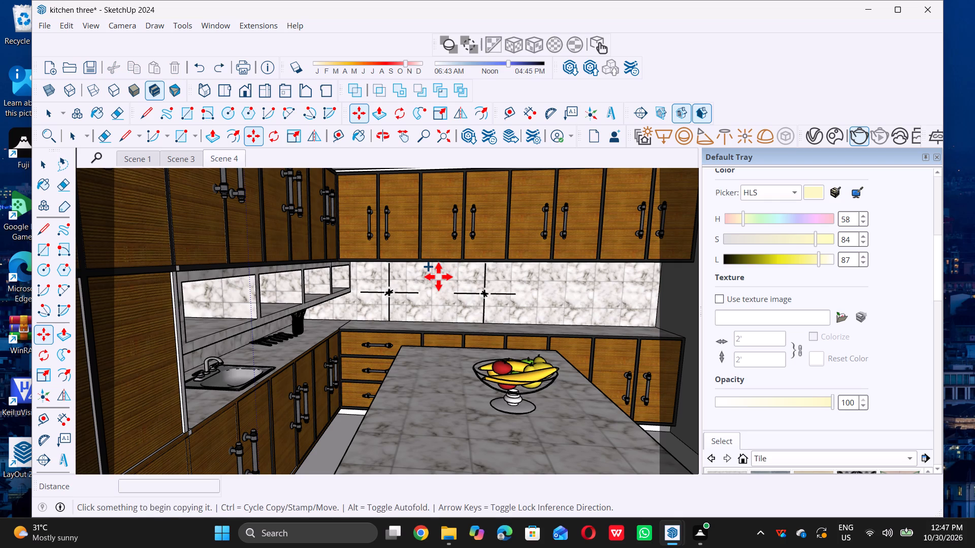
# Copy the middle backsplash omni light about 3' 1" farther along the back counter, away from the open shelves.
pyautogui.moveTo(481, 302); pyautogui.dragTo(482, 297)
pyautogui.scroll(2, 482, 297)
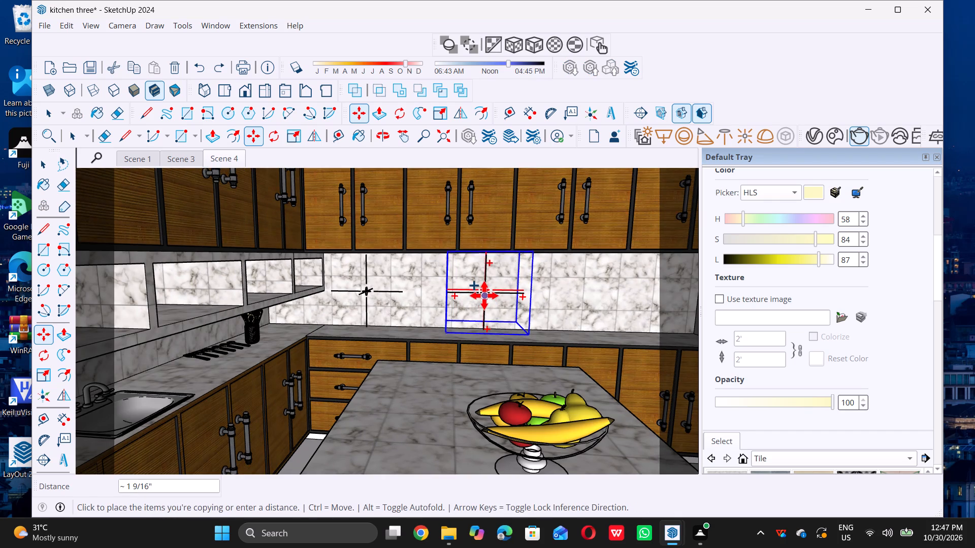
pyautogui.doubleClick(609, 307)
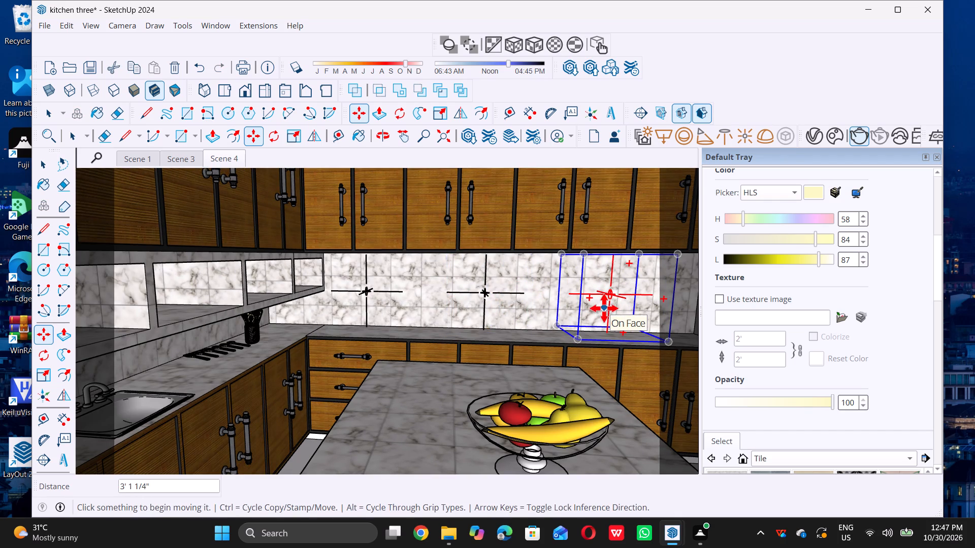
pyautogui.press('space')
pyautogui.doubleClick(485, 290)
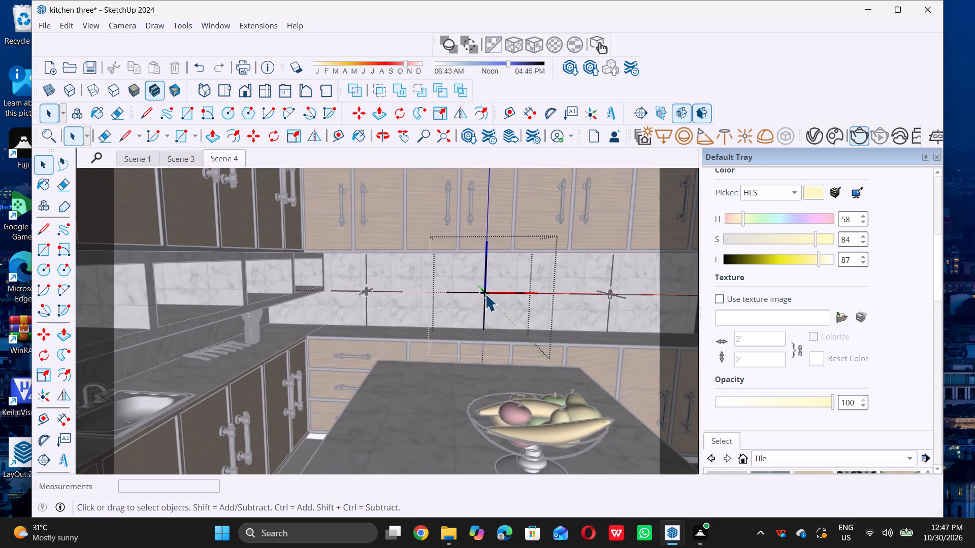
pyautogui.press('space')
pyautogui.press('Escape')
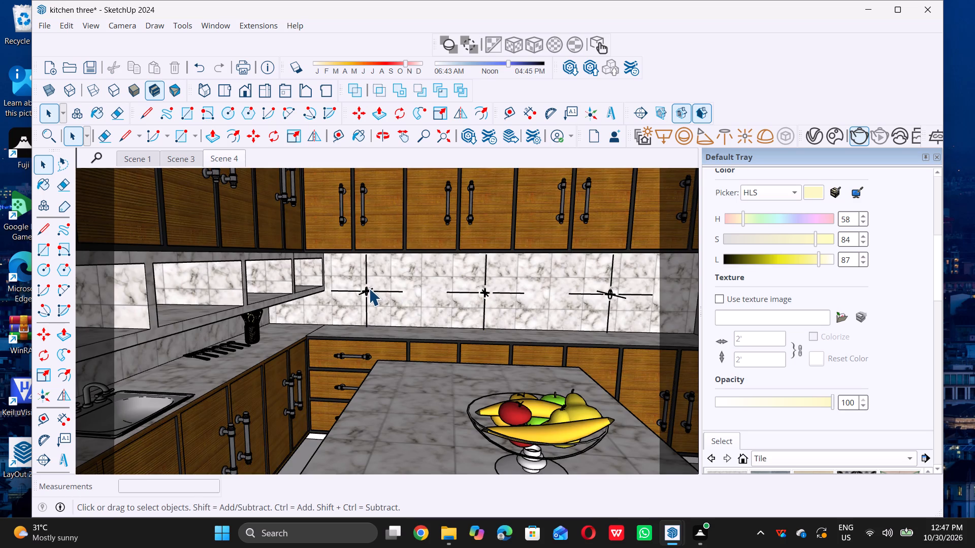
# Copy the omni light nearest the open shelves about 4' 8" out from the back wall along the green axis.
pyautogui.press('m')
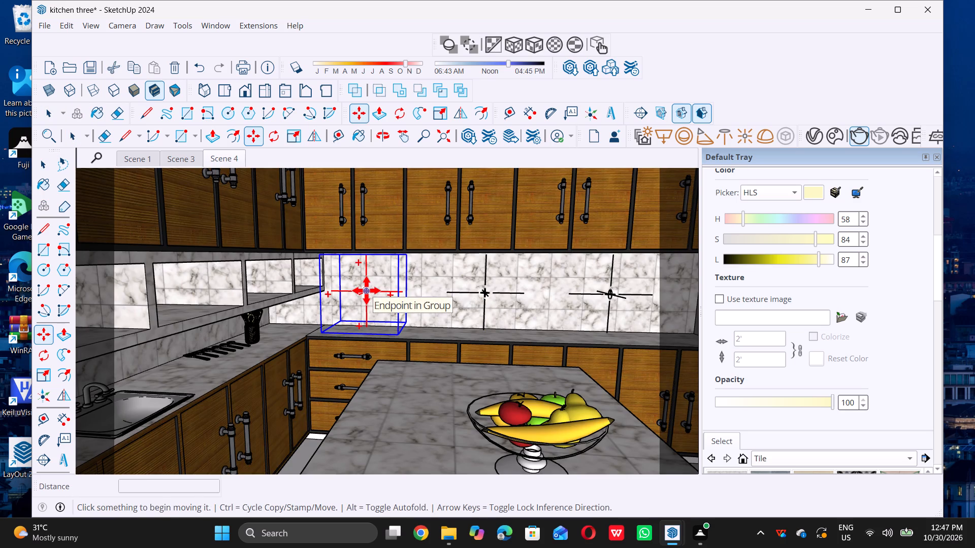
pyautogui.click(366, 290)
pyautogui.scroll(-1, 366, 290)
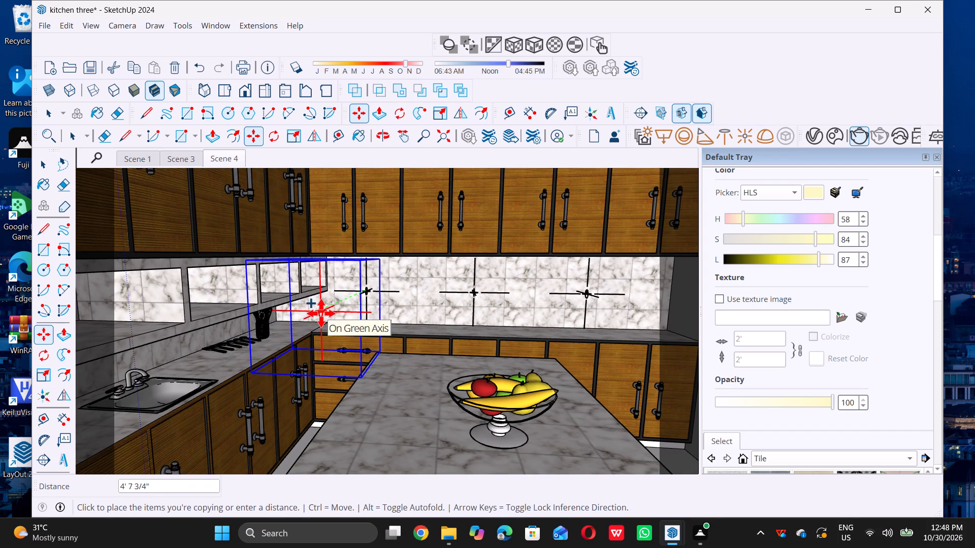
pyautogui.click(321, 313)
# Copy the new front omni light about 2' 10" parallel to the back counter, and copy that one about 2' 5" farther.
pyautogui.doubleClick(318, 312)
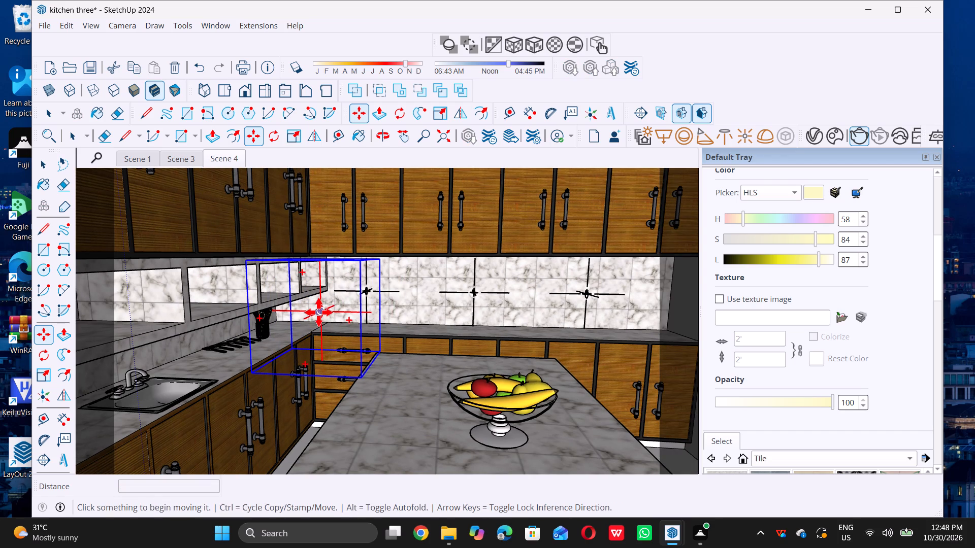
pyautogui.doubleClick(467, 320)
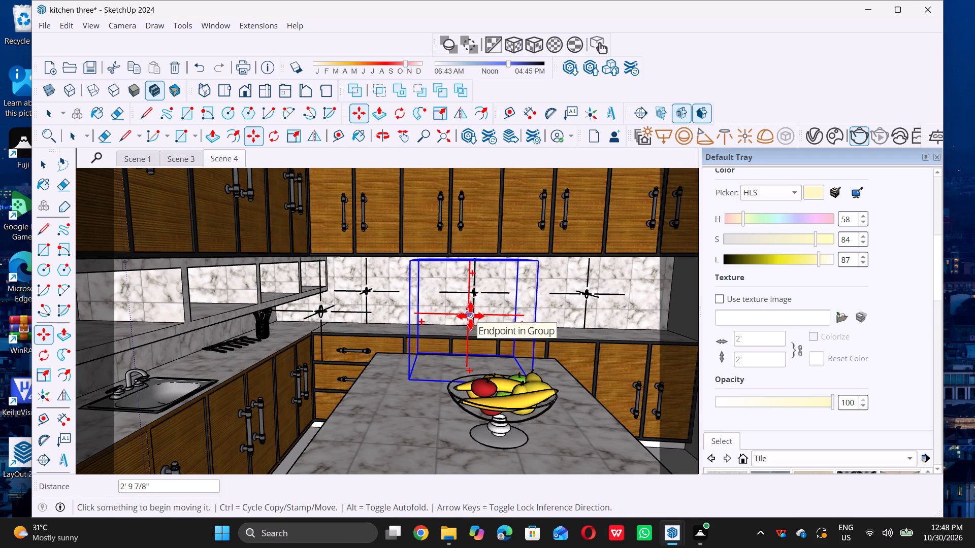
pyautogui.click(470, 316)
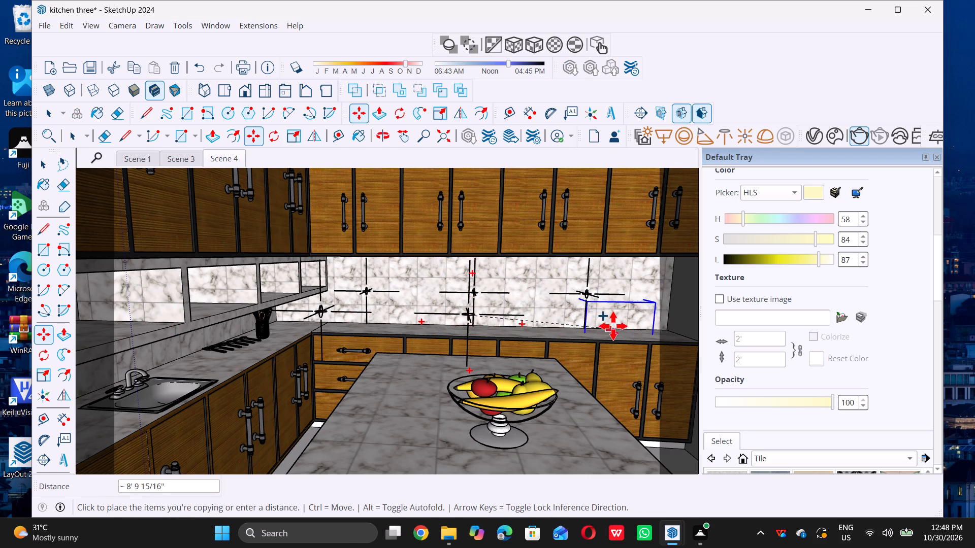
pyautogui.click(613, 317)
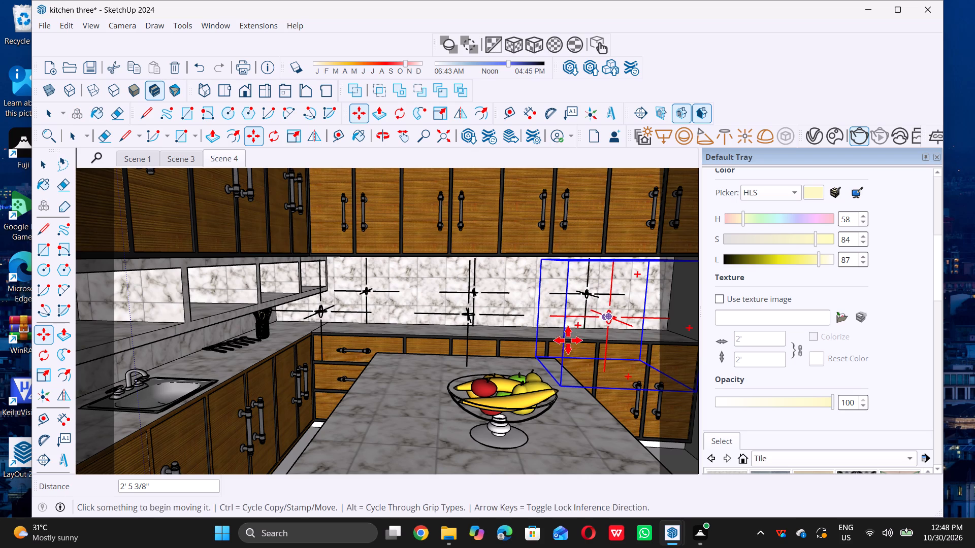
# Nudge the front-row omni light farthest from the open shelves slightly away from them.
pyautogui.click(599, 324)
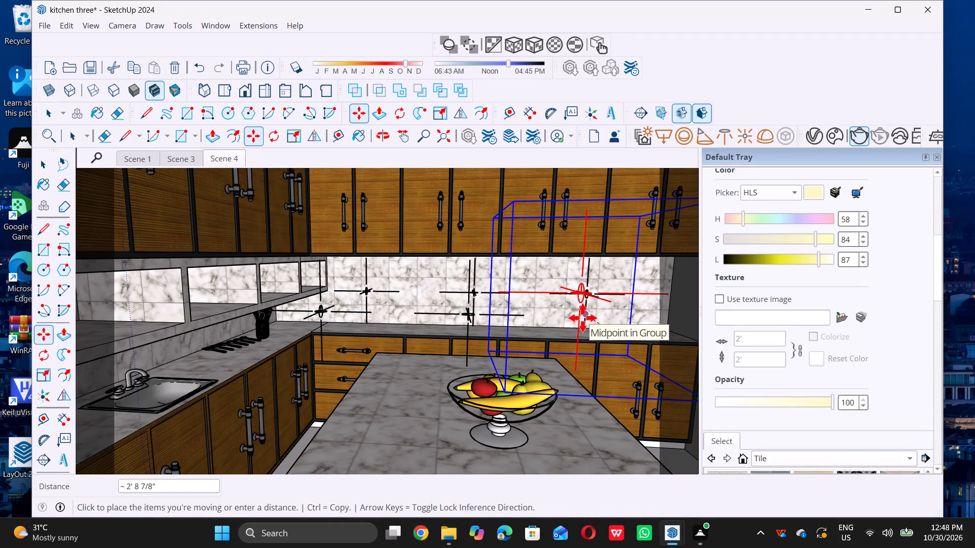
pyautogui.press('Escape')
pyautogui.moveTo(610, 294); pyautogui.dragTo(615, 301)
pyautogui.press('Escape')
pyautogui.press('Escape')
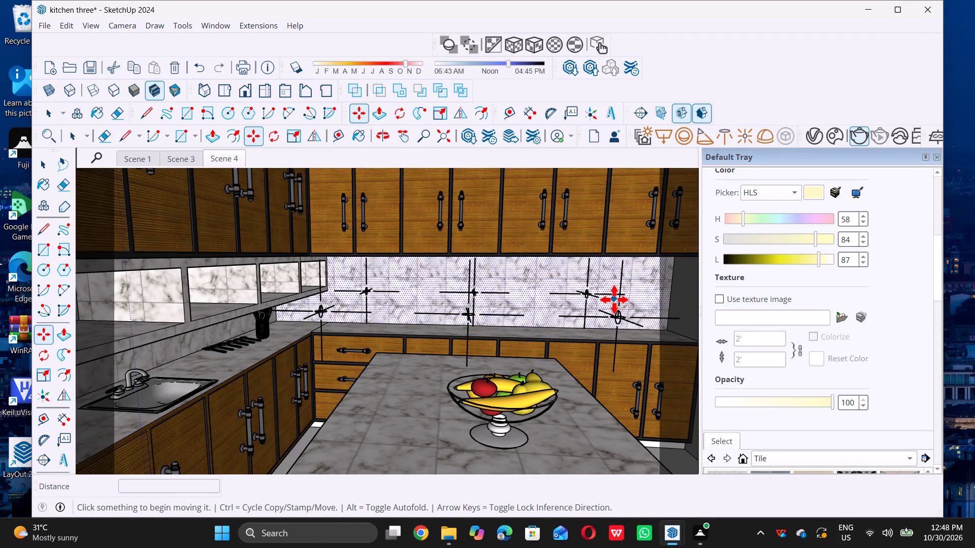
pyautogui.press('Escape')
pyautogui.press('space')
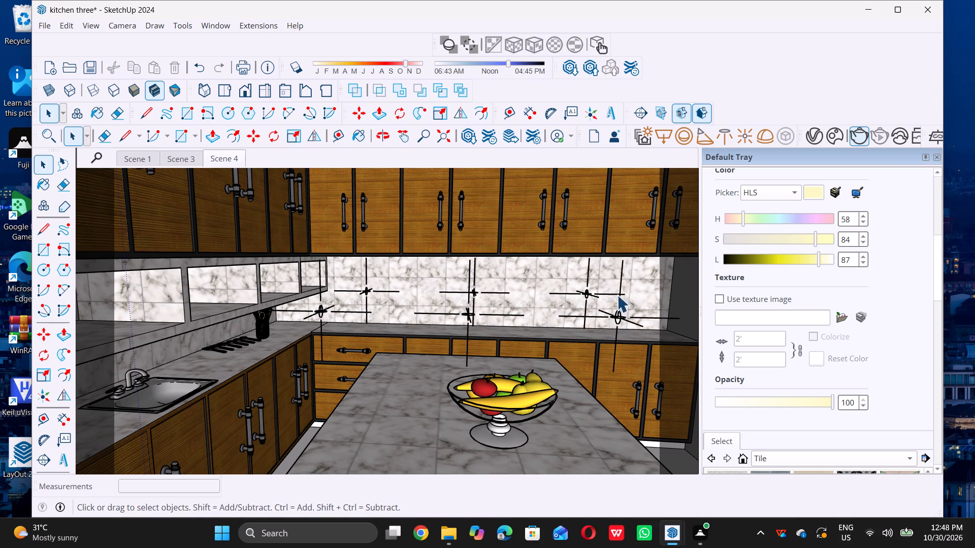
# Open the farthest front omni light's parameters in the V-Ray Asset Editor and check its colour in the colour picker.
pyautogui.doubleClick(810, 134)
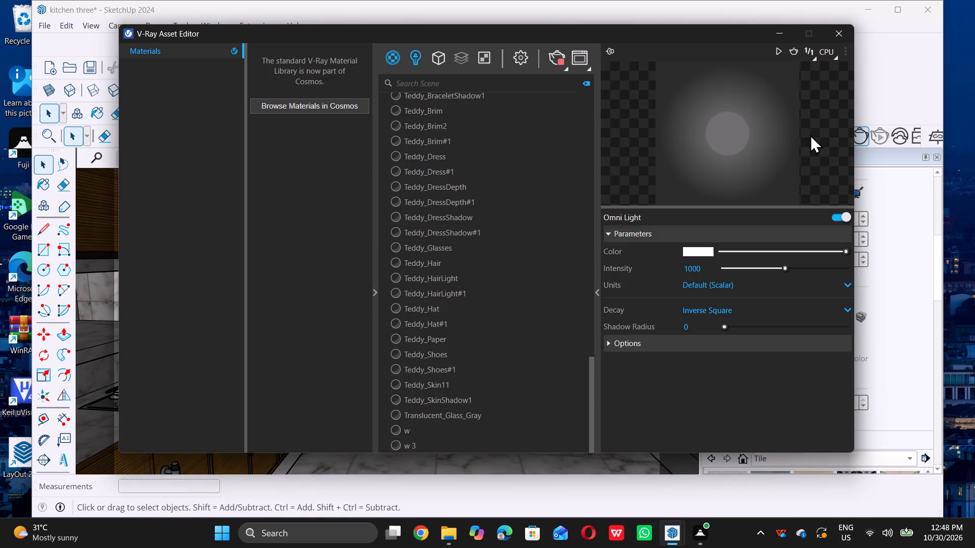
pyautogui.doubleClick(773, 30)
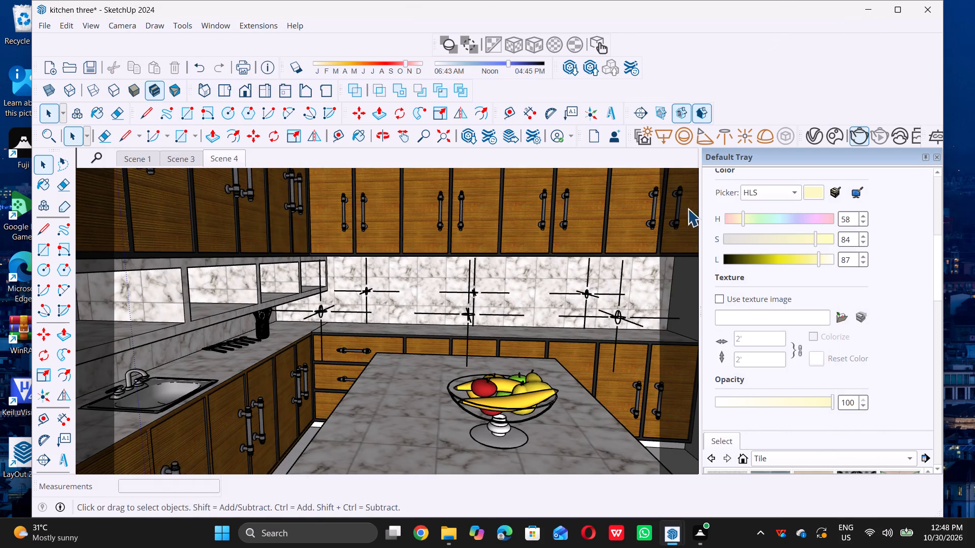
pyautogui.doubleClick(621, 320)
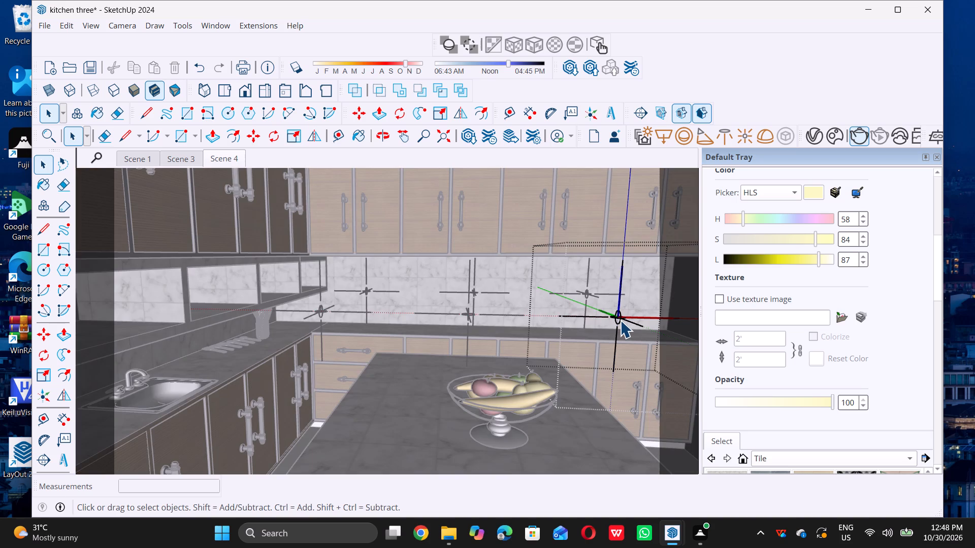
pyautogui.tripleClick(620, 321)
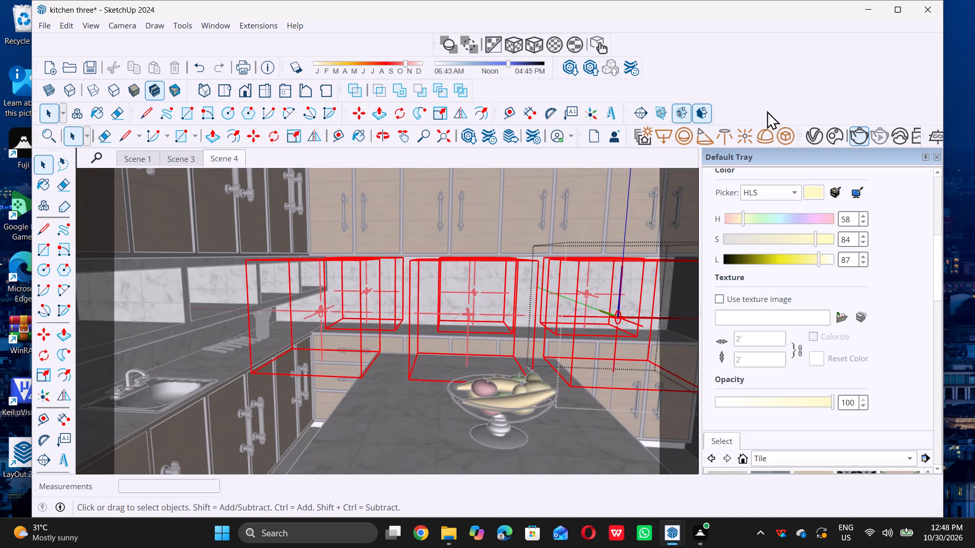
pyautogui.tripleClick(810, 137)
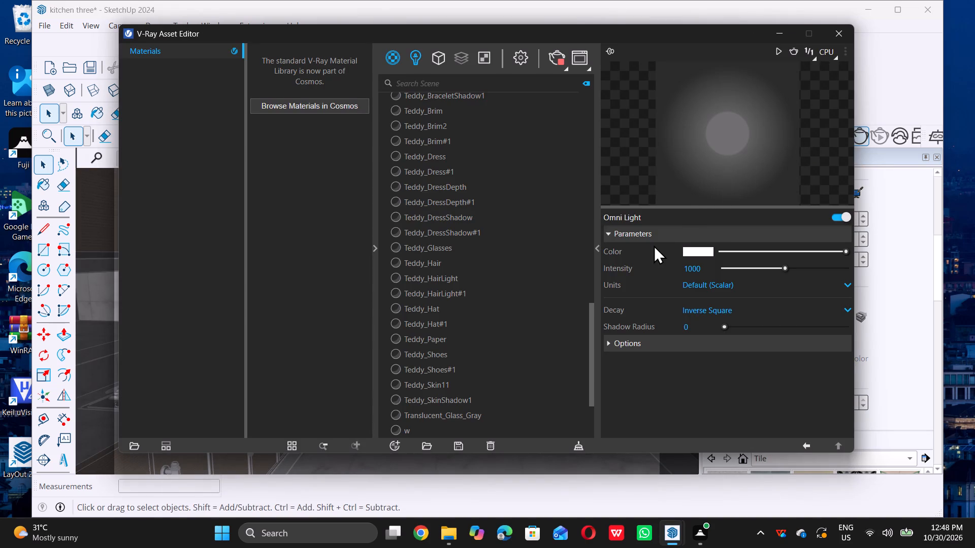
pyautogui.scroll(-4, 653, 247)
pyautogui.scroll(5, 631, 289)
pyautogui.scroll(4, 469, 253)
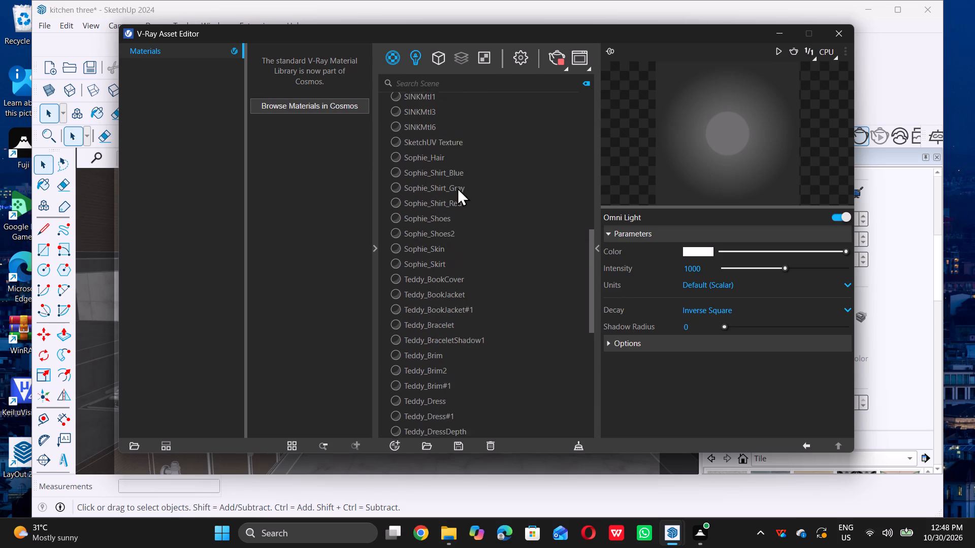
pyautogui.click(694, 252)
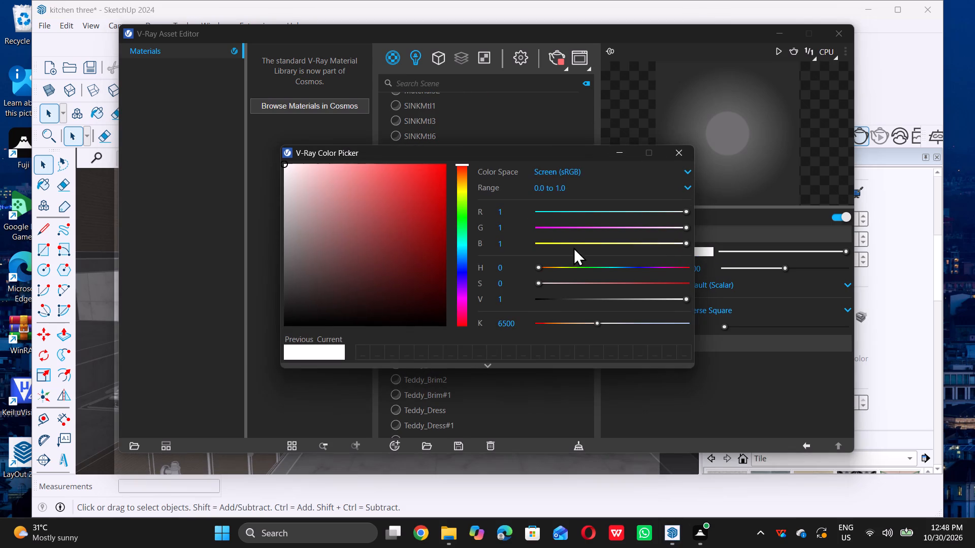
pyautogui.click(604, 146)
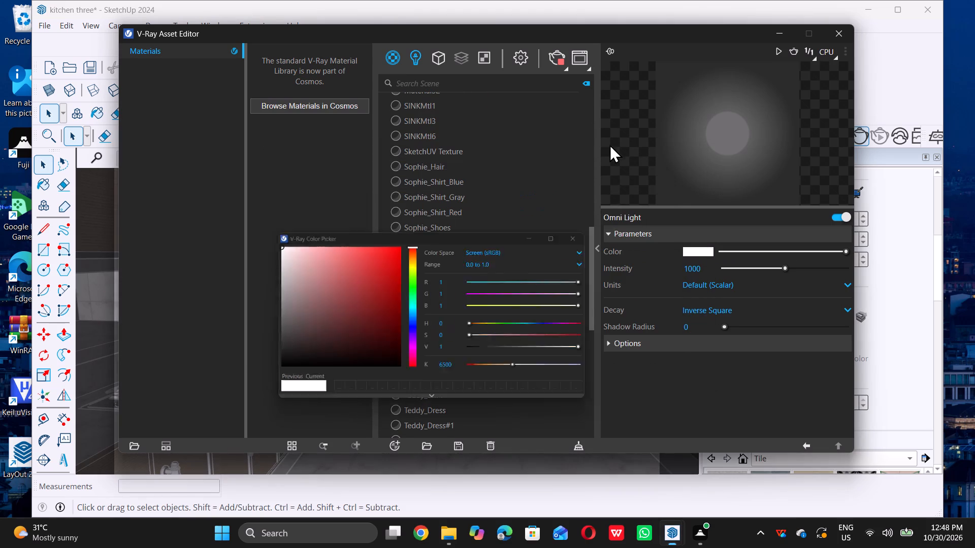
# Set the Omni Light's intensity to 3000 and minimise the V-Ray Asset Editor.
pyautogui.doubleClick(704, 267)
pyautogui.click(673, 257)
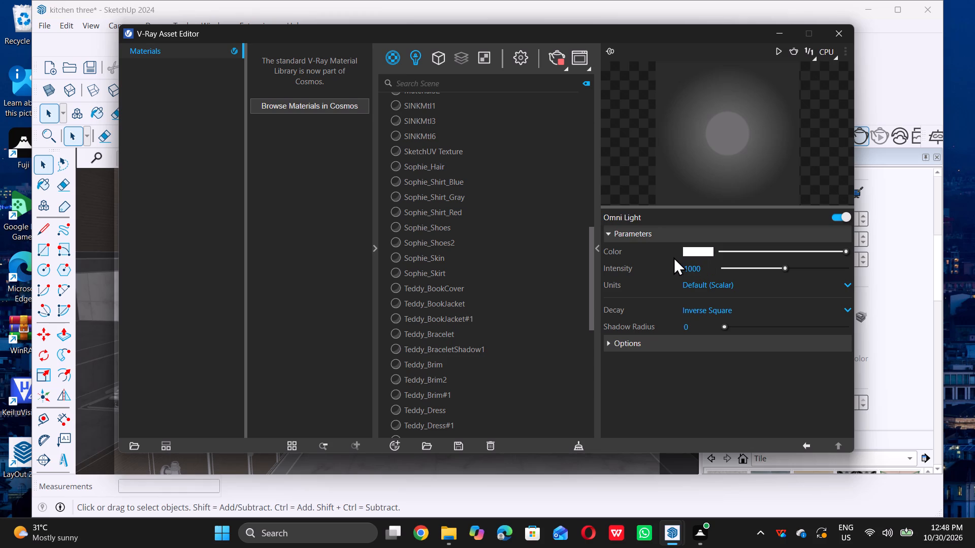
pyautogui.write('3000')
pyautogui.click(710, 267)
pyautogui.tripleClick(710, 267)
pyautogui.press('BackSpace')
pyautogui.write('3000')
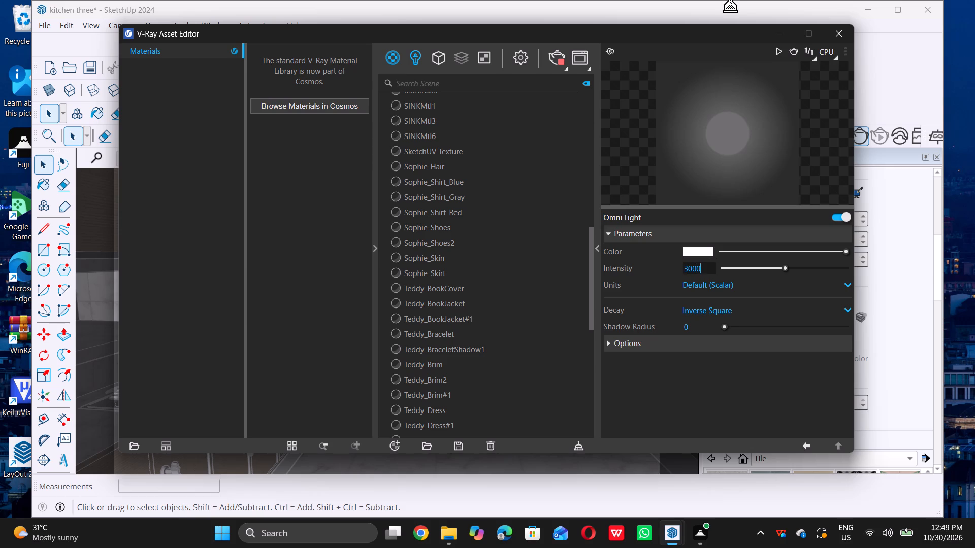
pyautogui.press('Return')
pyautogui.press('Return')
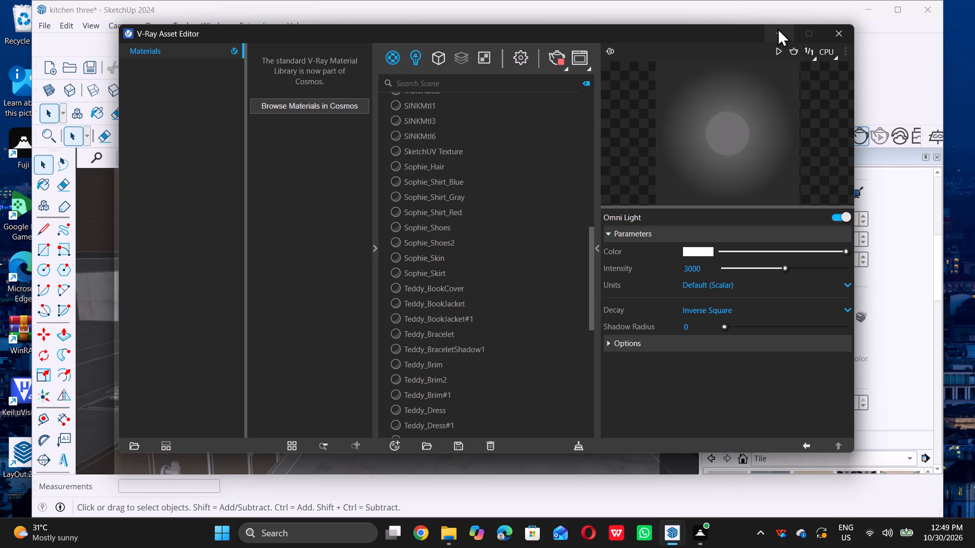
pyautogui.doubleClick(778, 30)
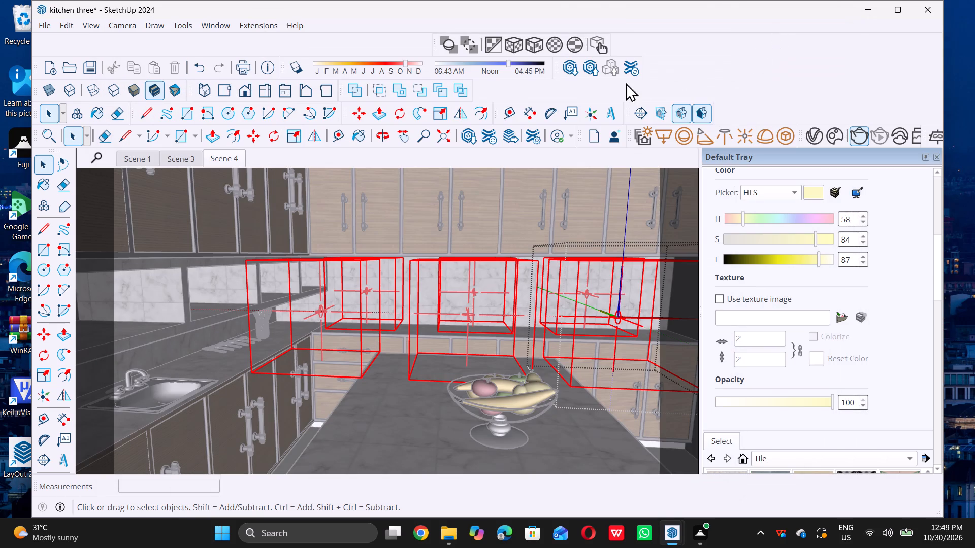
# Re-frame the kitchen to take in the ceiling recess, round ceiling lights, cabinets and island, and update Scene 4 with this view.
pyautogui.scroll(-2, 404, 229)
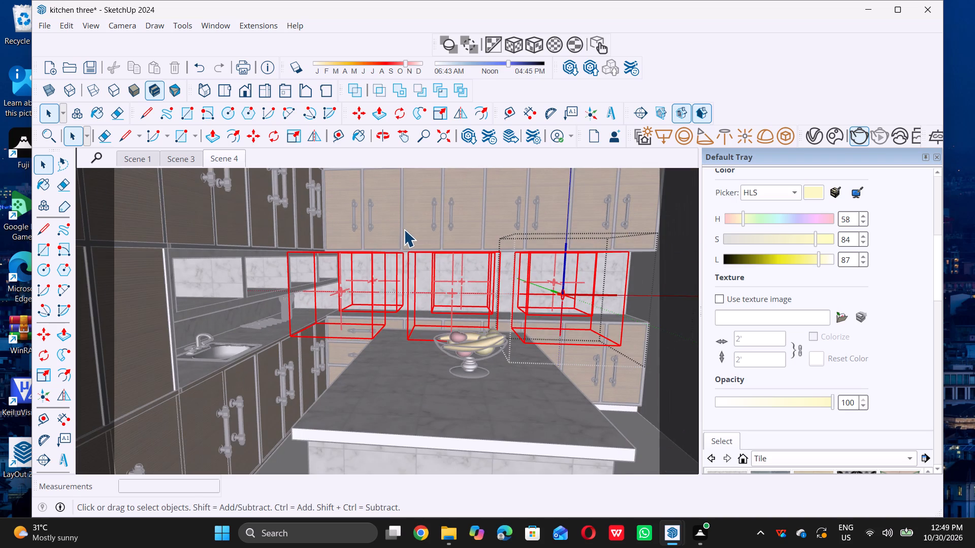
pyautogui.tripleClick(612, 447)
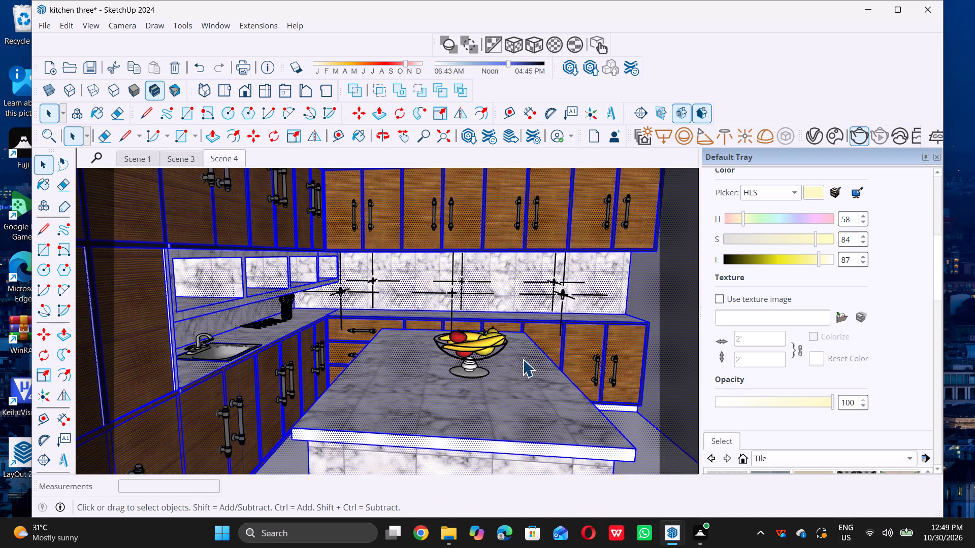
pyautogui.scroll(-1, 530, 372)
pyautogui.click(622, 434)
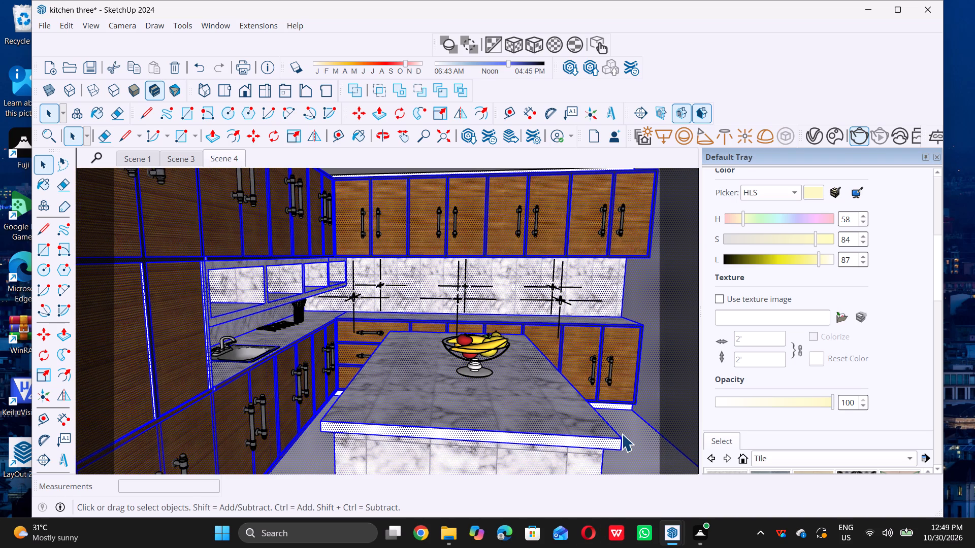
pyautogui.scroll(-2, 509, 371)
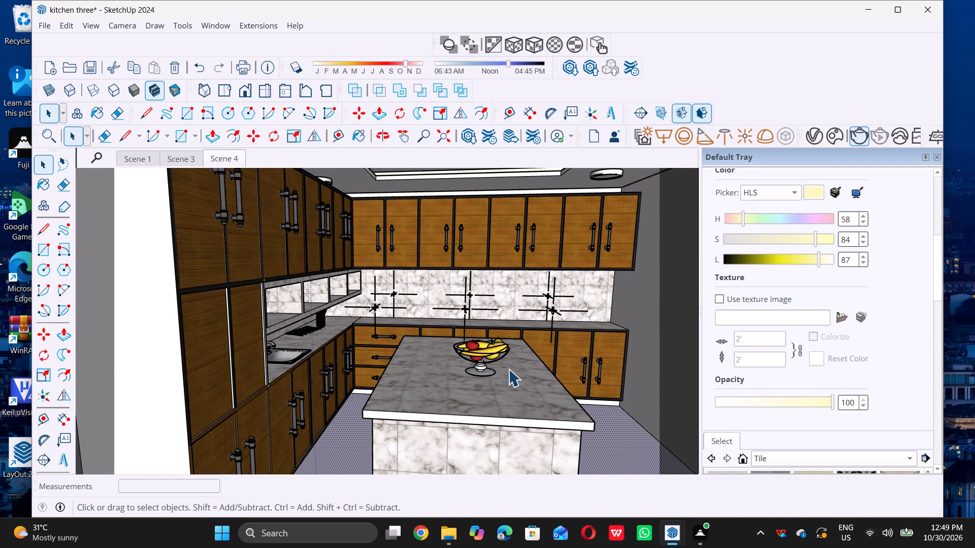
pyautogui.scroll(-1, 508, 369)
pyautogui.keyDown('shift'); pyautogui.moveTo(555, 357); pyautogui.dragTo(482, 375, button='middle'); pyautogui.keyUp('shift')
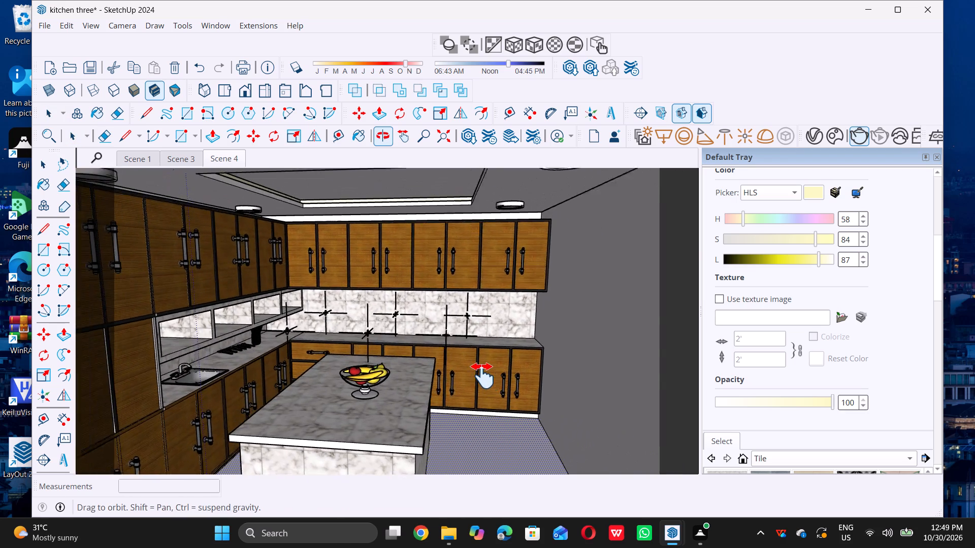
pyautogui.keyDown('shift'); pyautogui.moveTo(482, 375); pyautogui.dragTo(513, 380, button='middle'); pyautogui.keyUp('shift')
pyautogui.scroll(1, 496, 413)
pyautogui.moveTo(496, 413); pyautogui.dragTo(483, 397, button='middle')
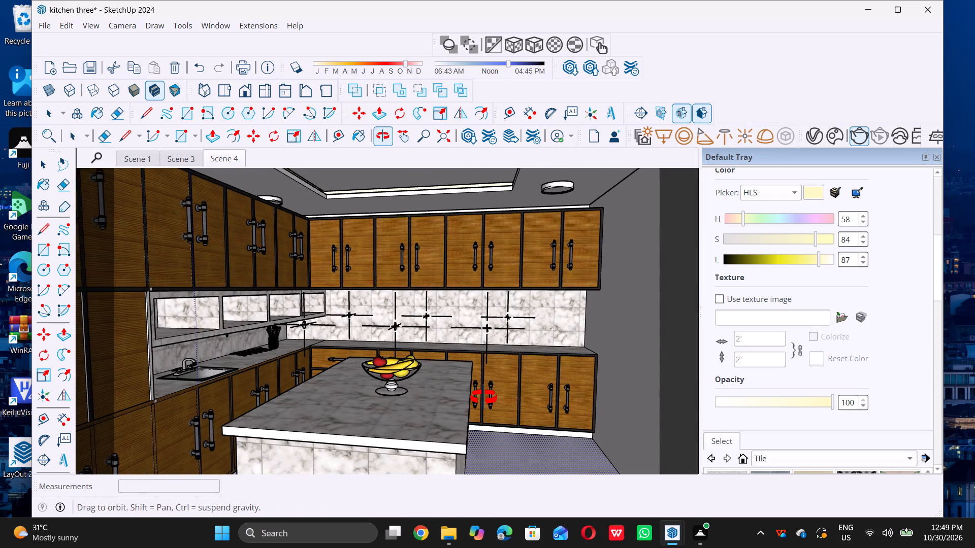
pyautogui.moveTo(483, 397); pyautogui.dragTo(484, 397, button='middle')
pyautogui.keyDown('shift'); pyautogui.moveTo(465, 257); pyautogui.dragTo(471, 292, button='middle'); pyautogui.keyUp('shift')
pyautogui.scroll(-1, 471, 292)
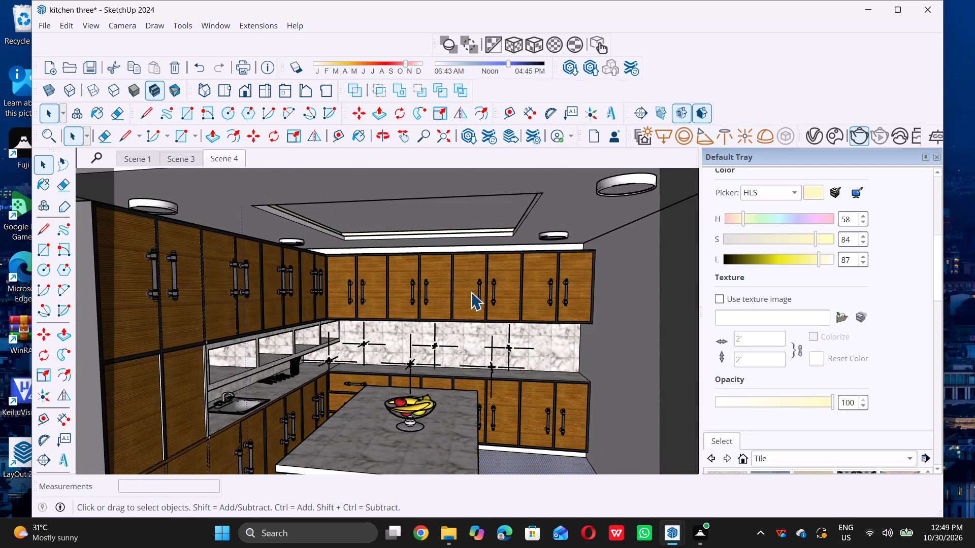
pyautogui.rightClick(234, 157)
pyautogui.click(252, 214)
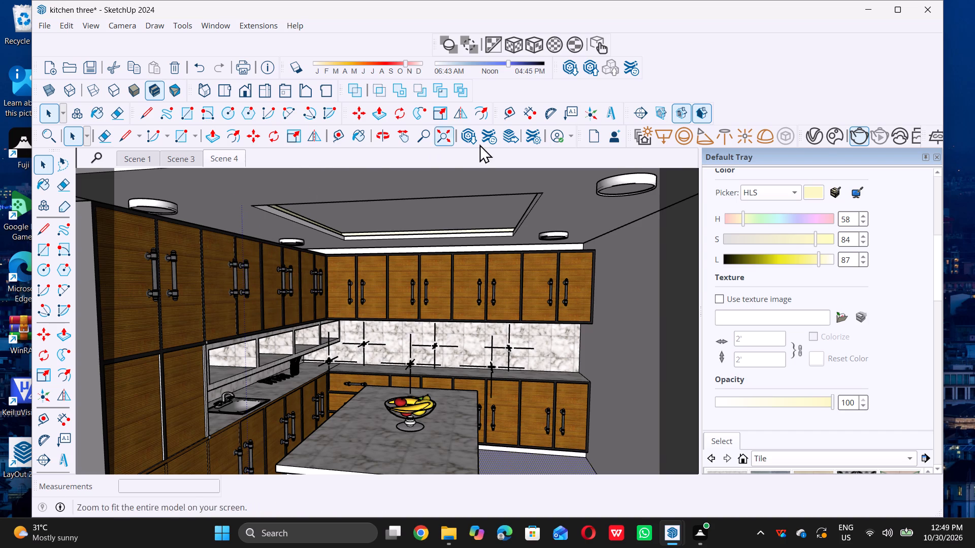
# Start a non-interactive V-Ray render of Scene 4 and maximise the frame buffer window.
pyautogui.doubleClick(861, 140)
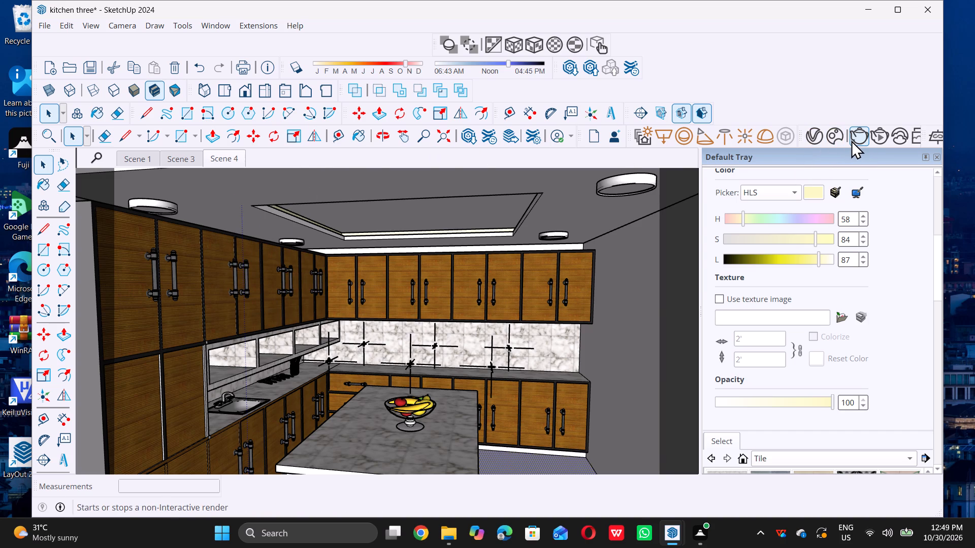
pyautogui.tripleClick(850, 141)
pyautogui.doubleClick(850, 141)
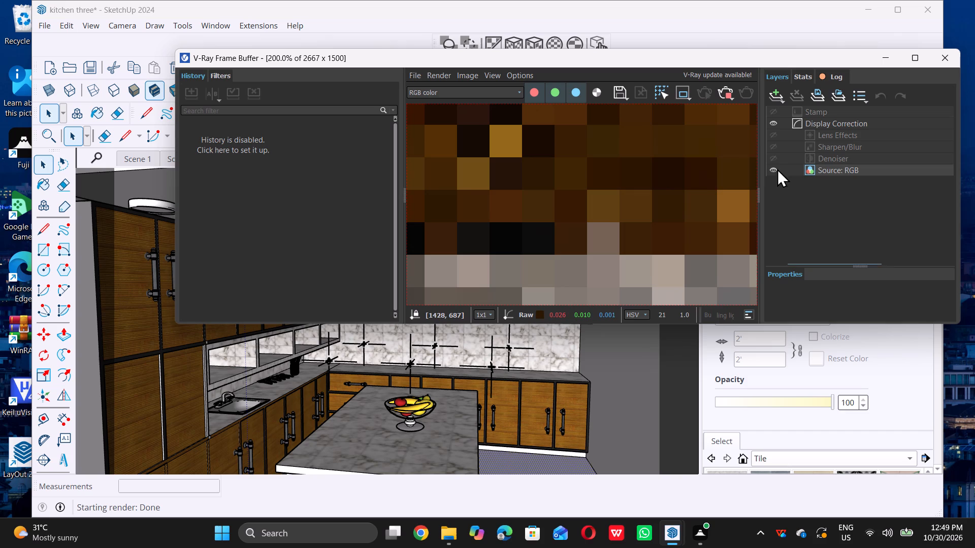
pyautogui.doubleClick(915, 62)
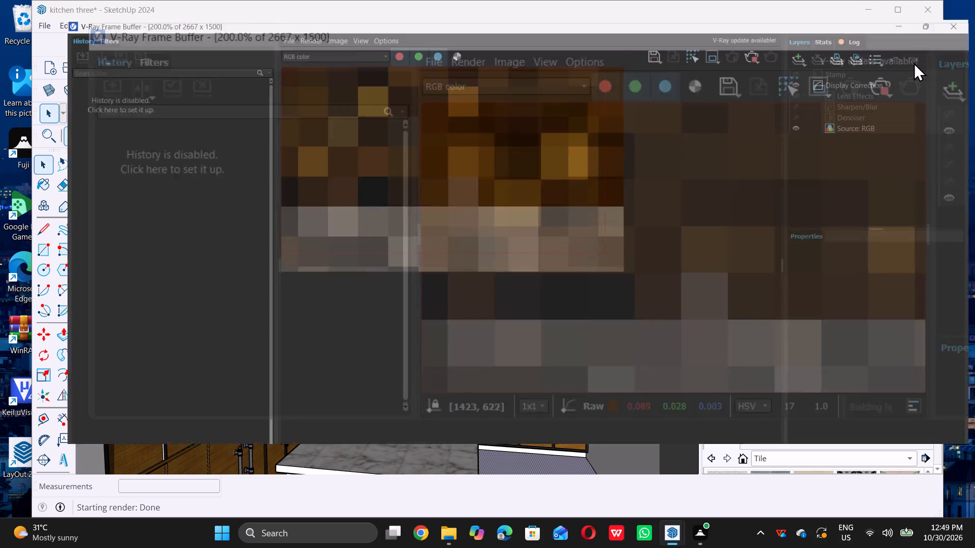
# Examine the kitchen render in progress, checking the lighting on the ceiling, cabinets, backsplash and island.
pyautogui.scroll(-1, 518, 289)
pyautogui.scroll(4, 435, 170)
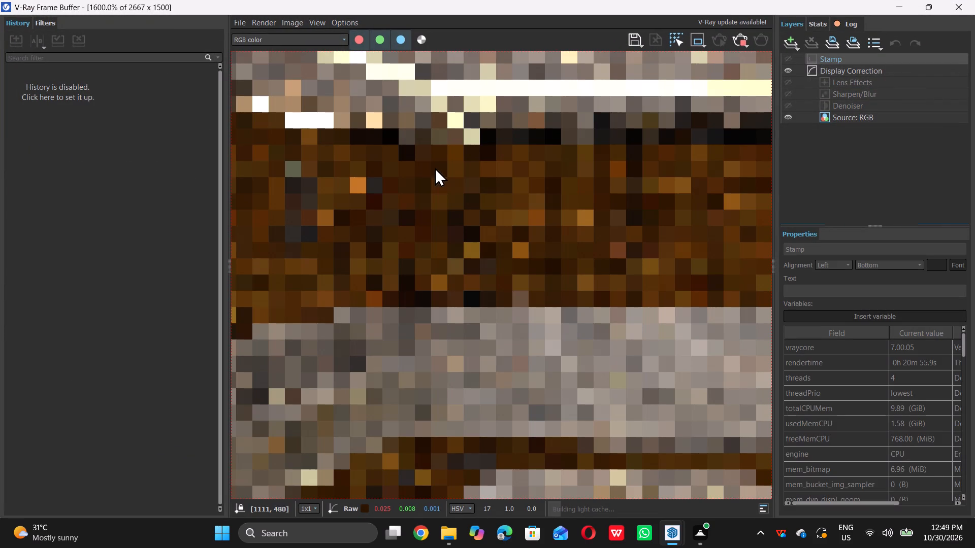
pyautogui.scroll(-4, 449, 202)
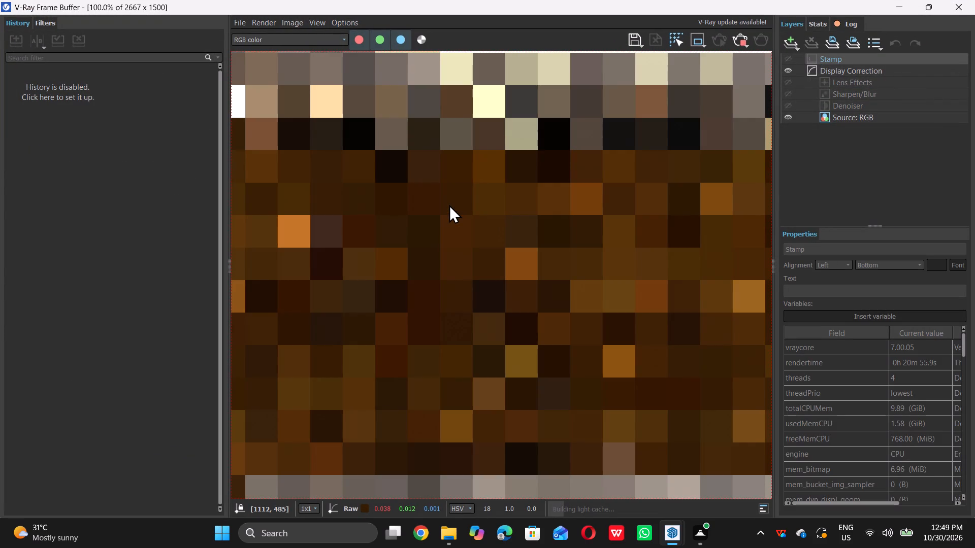
pyautogui.scroll(-3, 449, 204)
pyautogui.scroll(1, 449, 204)
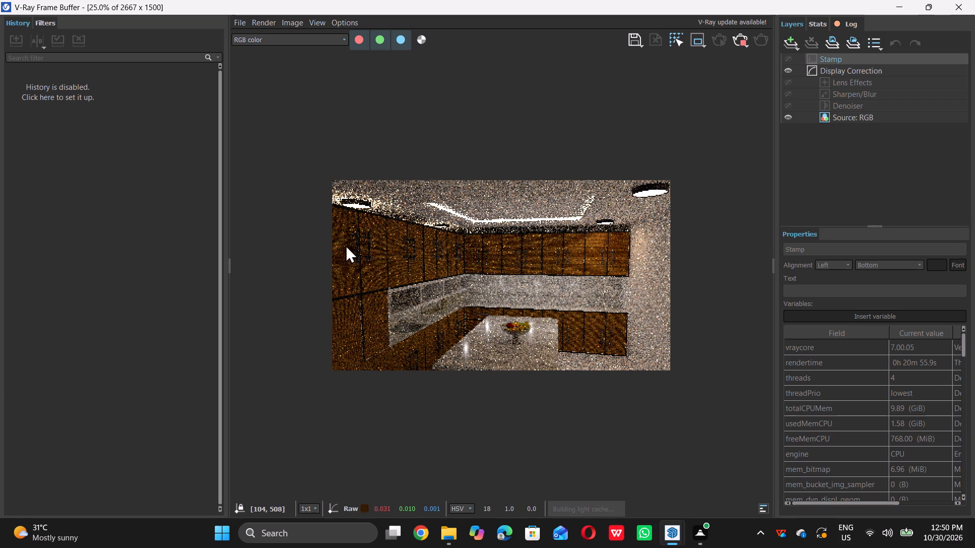
pyautogui.scroll(1, 372, 245)
pyautogui.scroll(2, 495, 227)
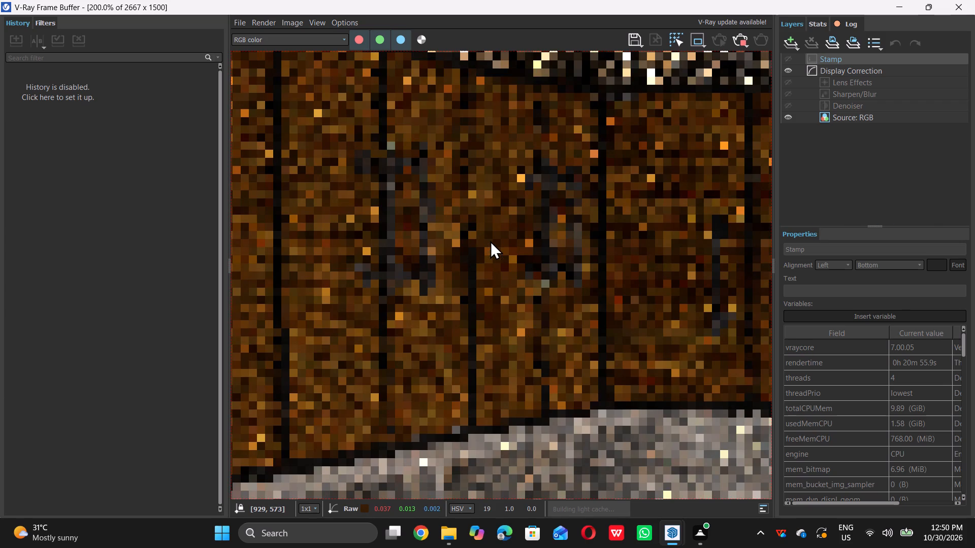
pyautogui.scroll(-3, 490, 241)
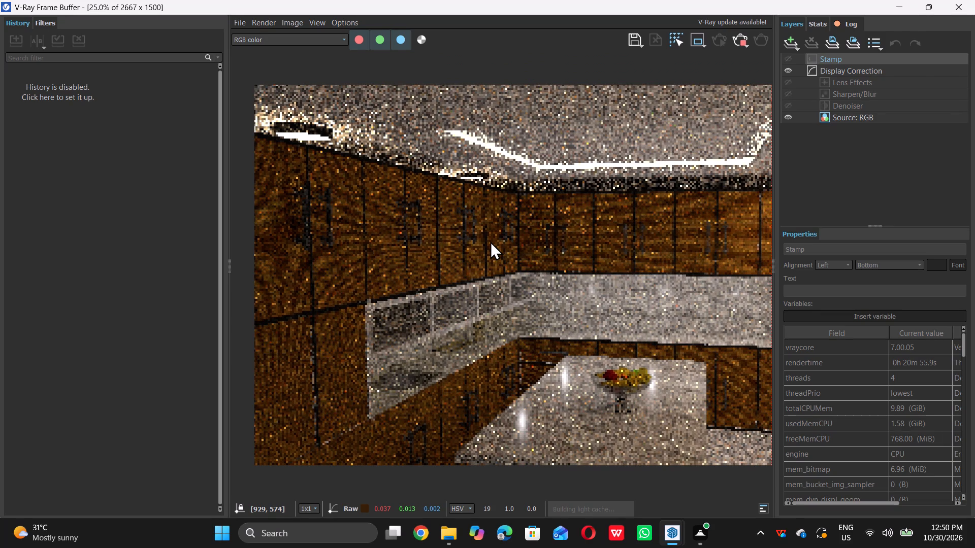
pyautogui.scroll(-1, 490, 241)
pyautogui.scroll(2, 490, 241)
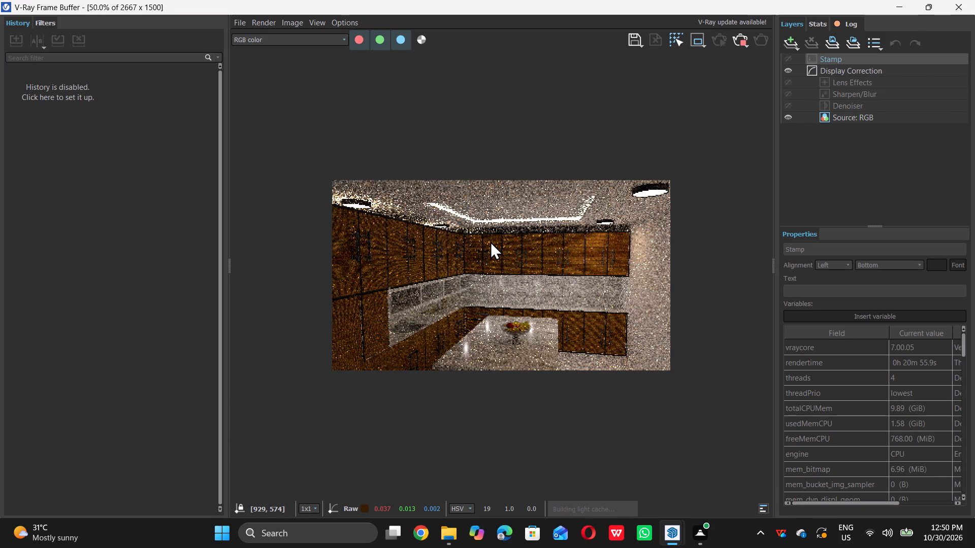
pyautogui.scroll(2, 490, 241)
pyautogui.scroll(-1, 490, 241)
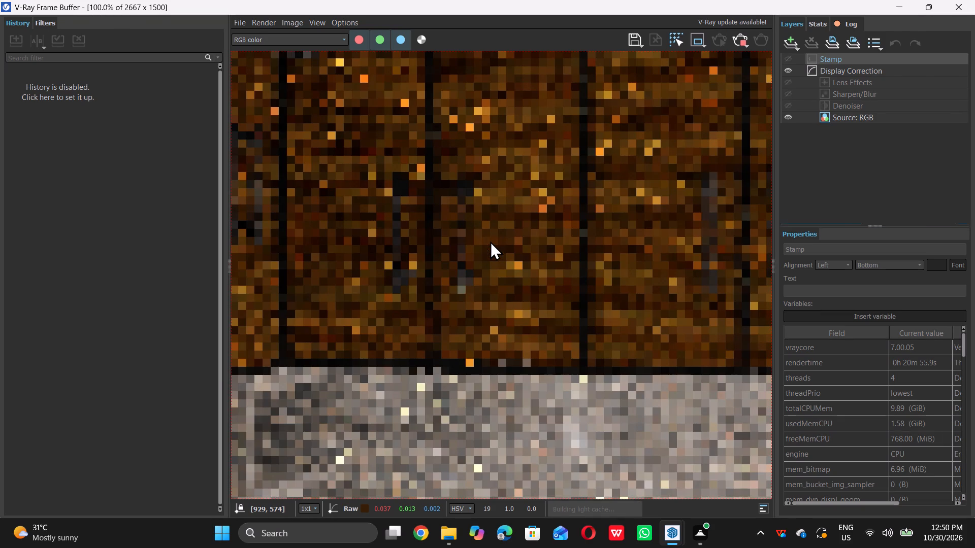
pyautogui.scroll(-1, 490, 241)
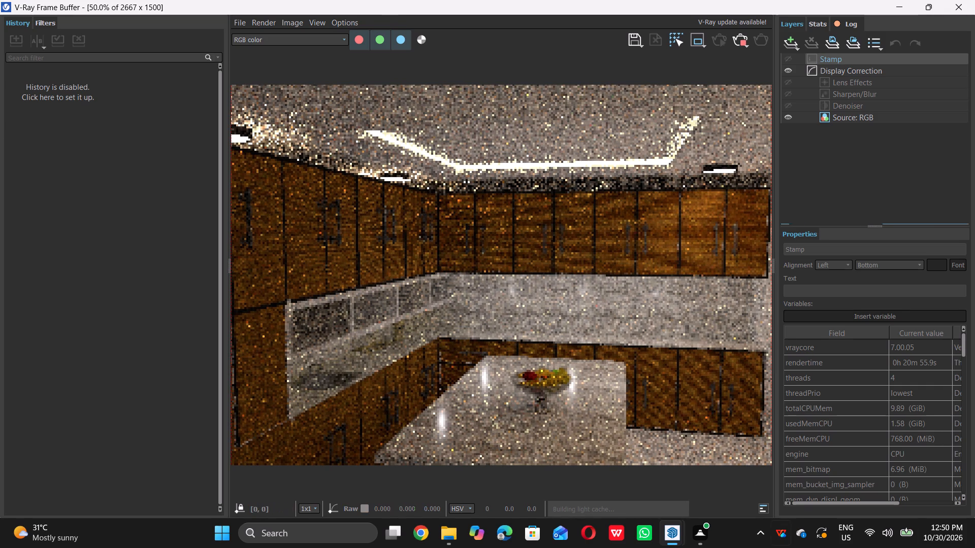
# Raise the display brightness to near maximum in the Windows quick settings and close them.
pyautogui.click(902, 536)
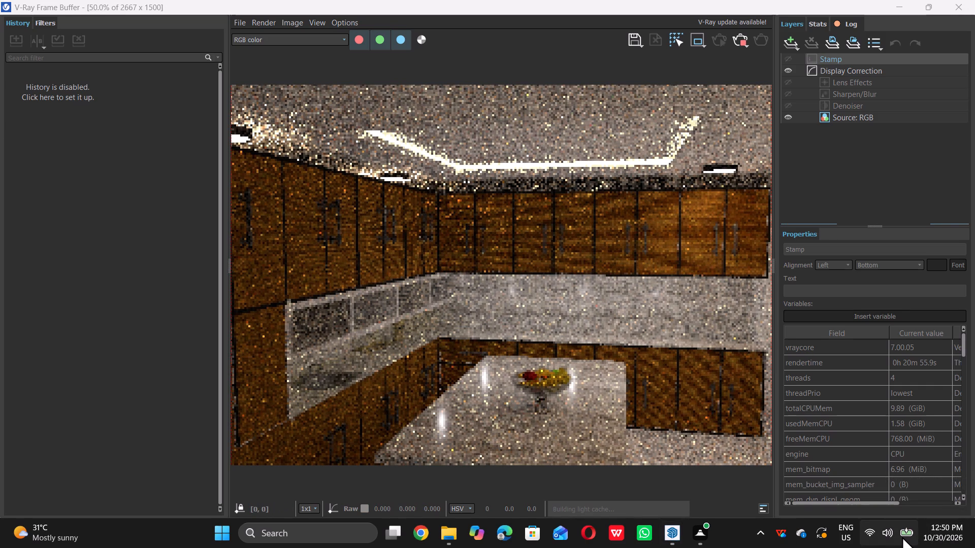
pyautogui.doubleClick(889, 535)
pyautogui.click(888, 535)
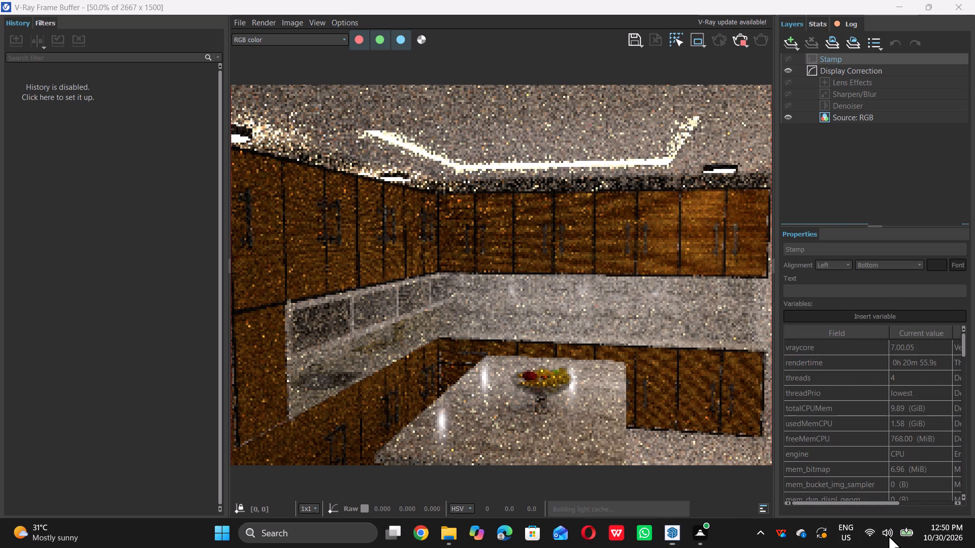
pyautogui.doubleClick(823, 421)
pyautogui.moveTo(824, 421); pyautogui.dragTo(857, 428)
pyautogui.moveTo(864, 428); pyautogui.dragTo(880, 431)
pyautogui.click(890, 432)
pyautogui.click(893, 432)
pyautogui.moveTo(893, 432); pyautogui.dragTo(912, 437)
pyautogui.click(912, 437)
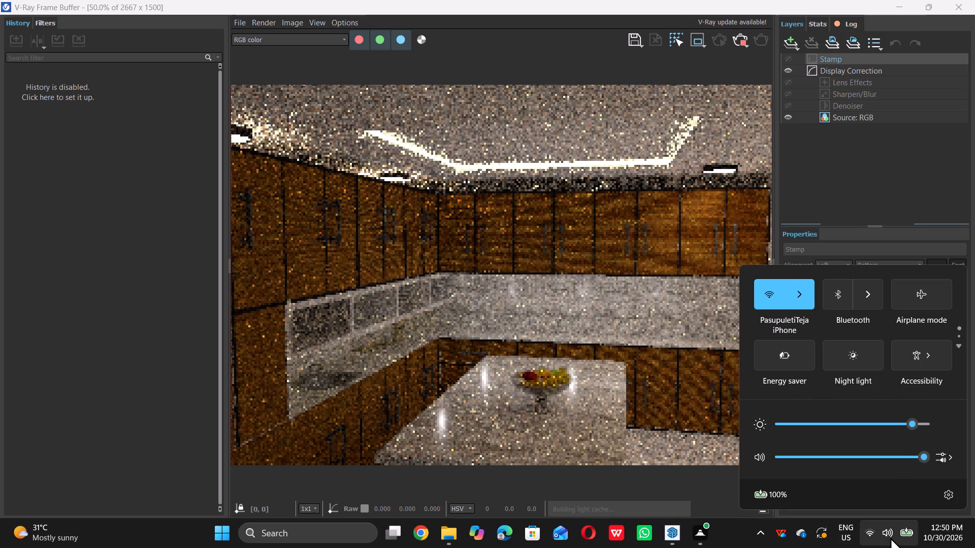
pyautogui.doubleClick(891, 537)
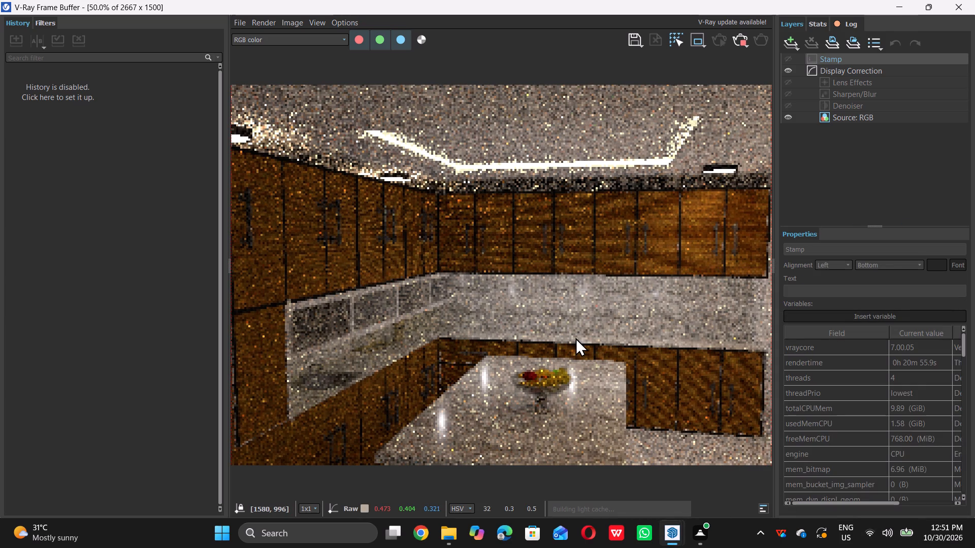
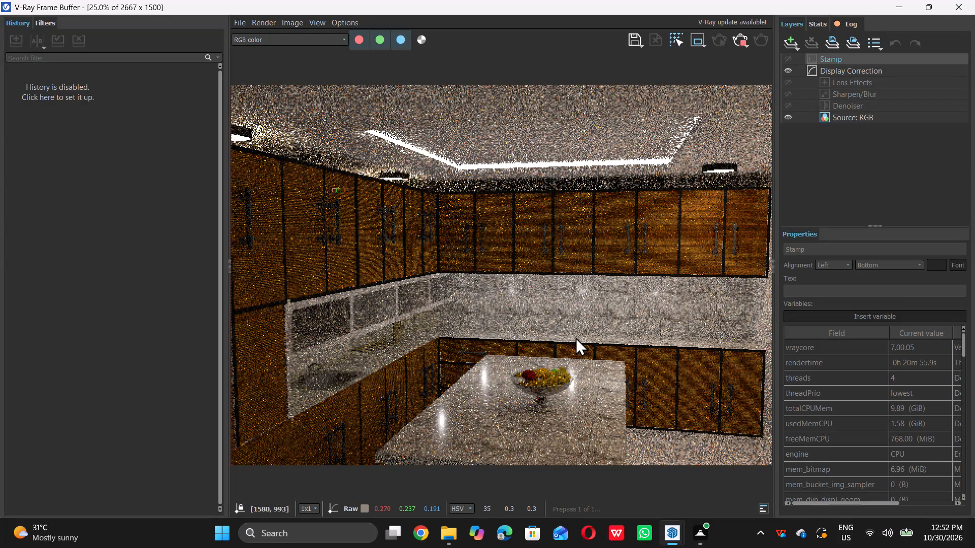
# Examine the in-progress kitchen render close up and as a whole, and reduce the frame buffer out of the way.
pyautogui.scroll(-1, 575, 337)
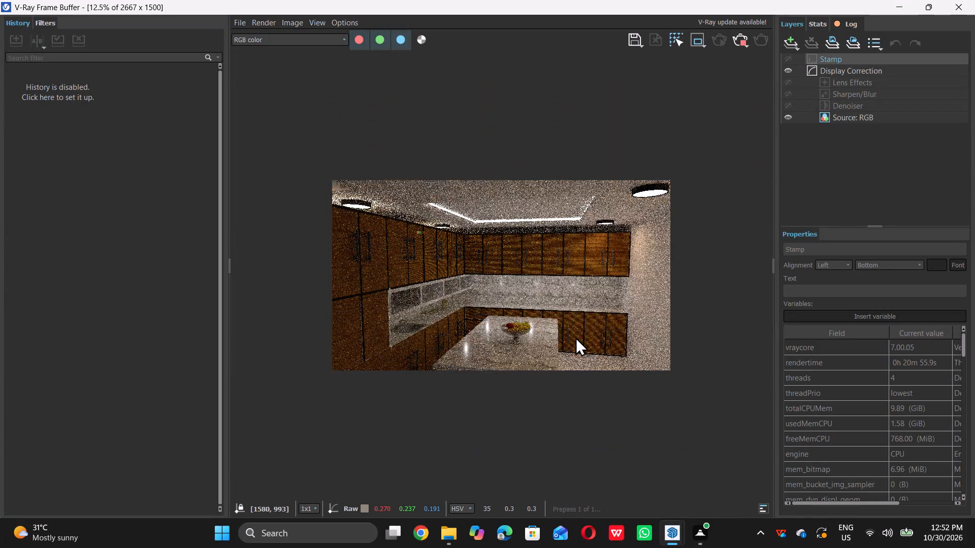
pyautogui.scroll(2, 573, 336)
pyautogui.scroll(2, 531, 266)
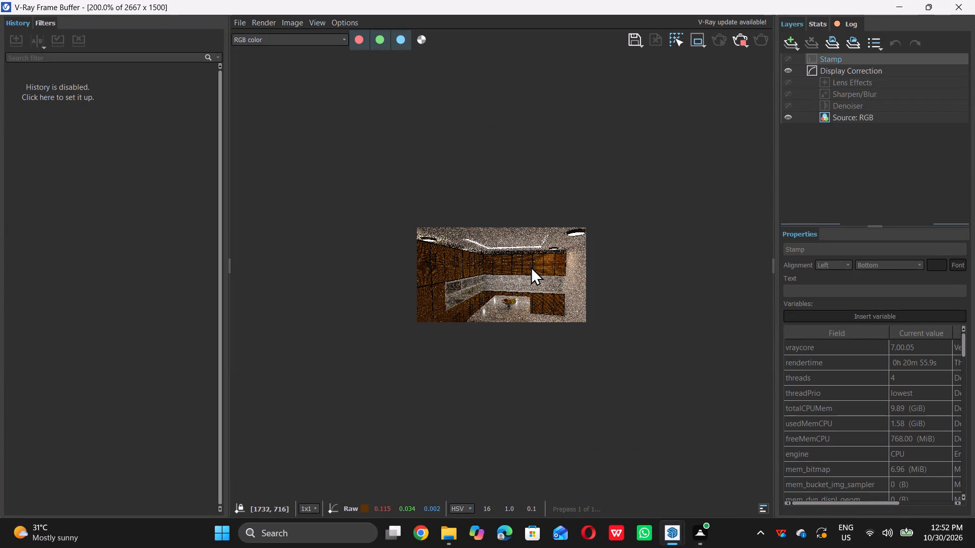
pyautogui.scroll(3, 518, 248)
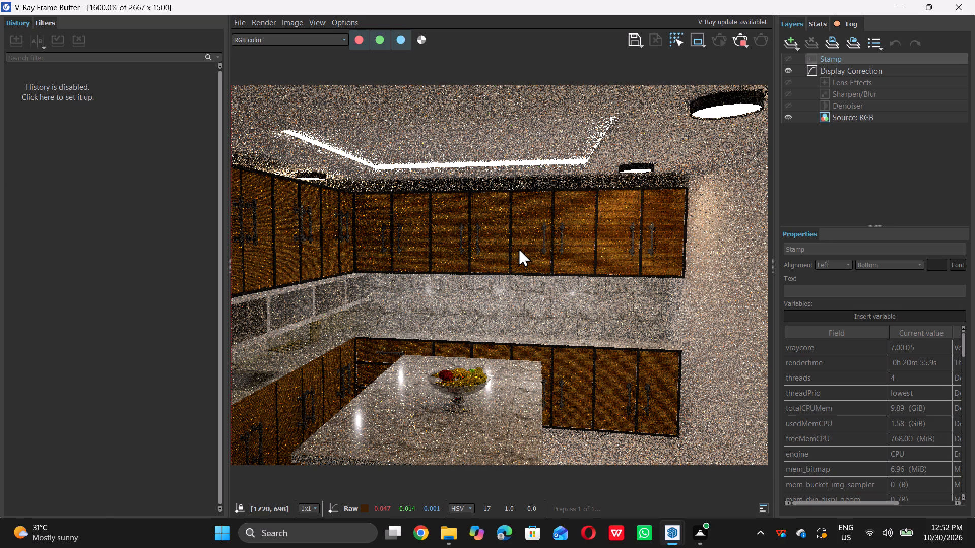
pyautogui.scroll(-3, 518, 248)
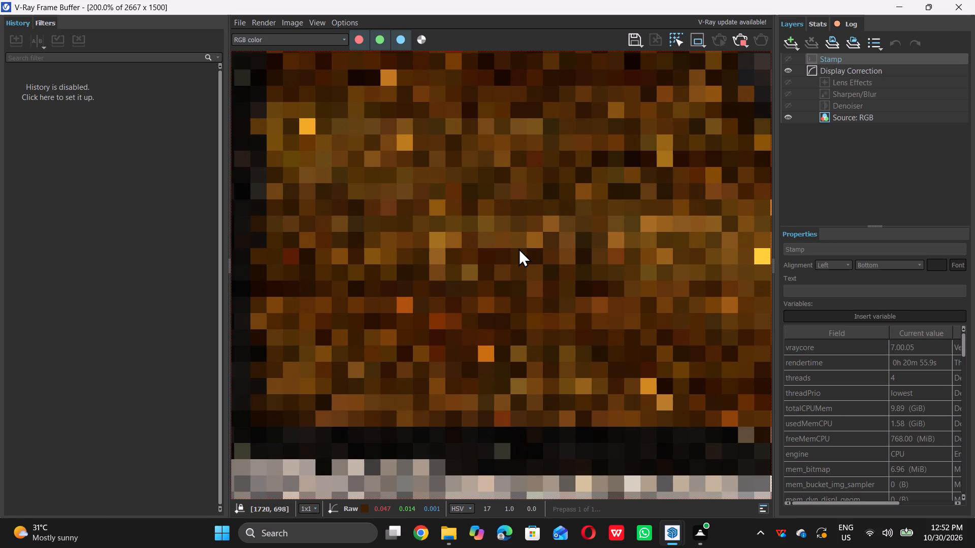
pyautogui.scroll(-3, 518, 248)
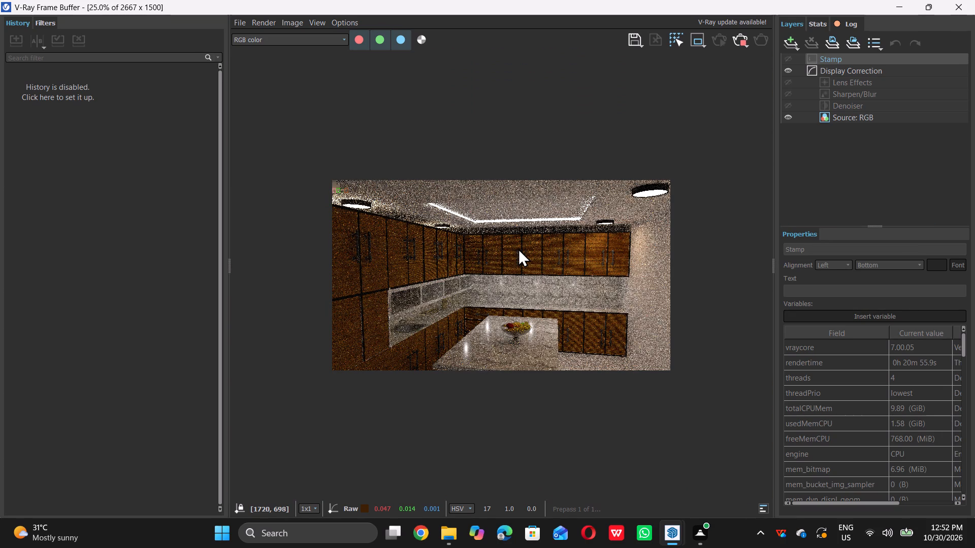
pyautogui.scroll(2, 500, 280)
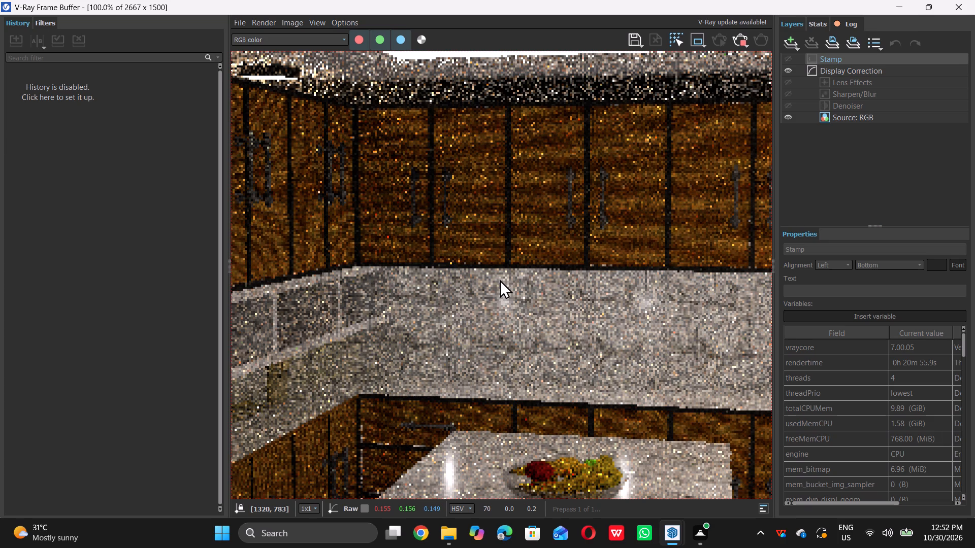
pyautogui.scroll(-1, 500, 280)
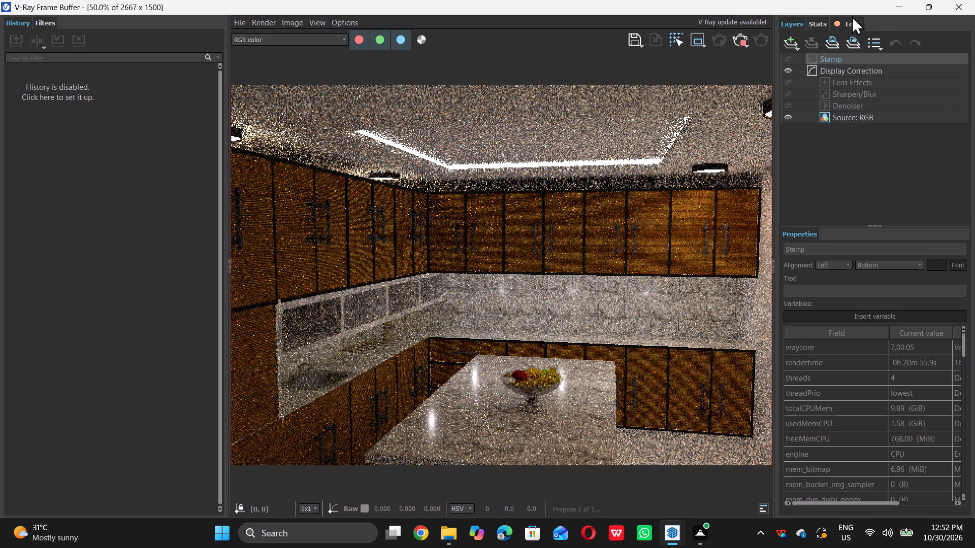
pyautogui.click(931, 10)
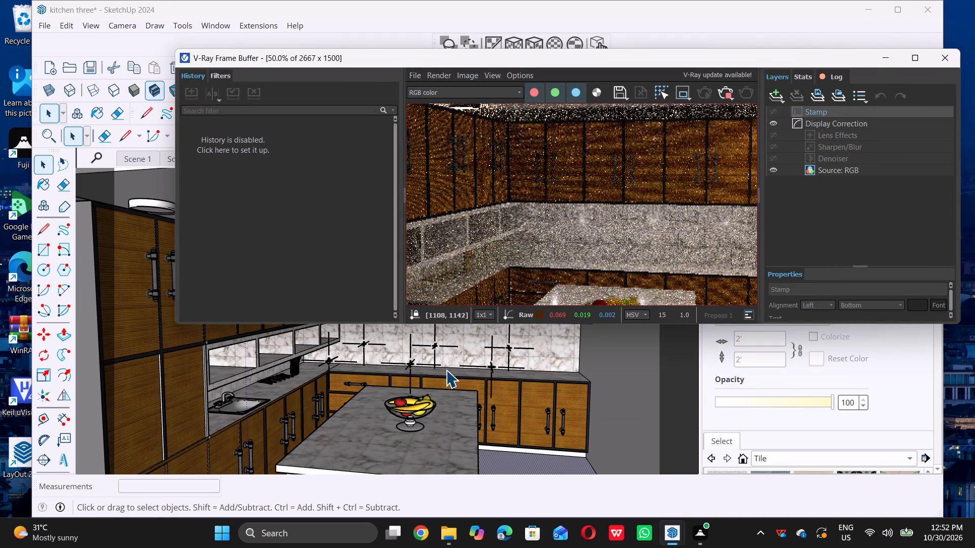
pyautogui.scroll(-1, 567, 228)
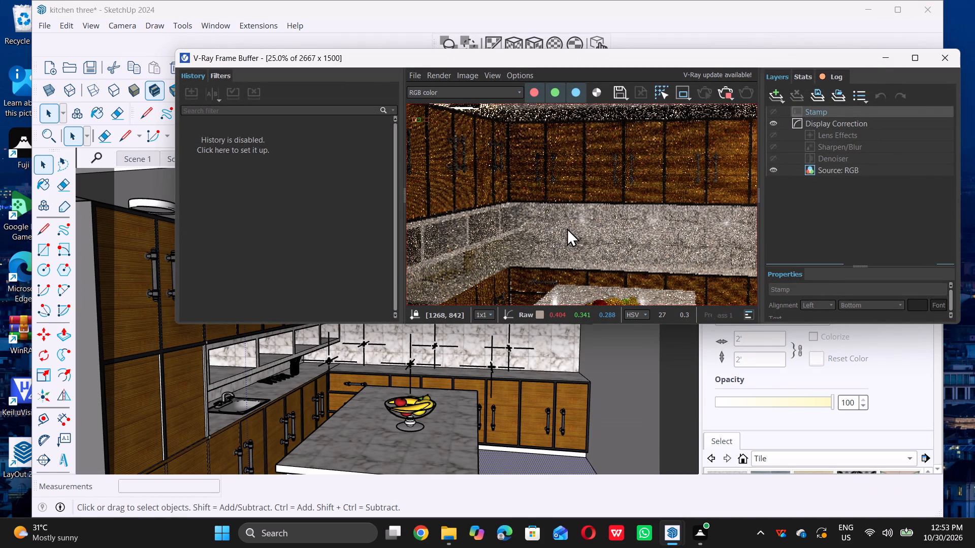
pyautogui.scroll(-1, 567, 228)
pyautogui.scroll(1, 567, 228)
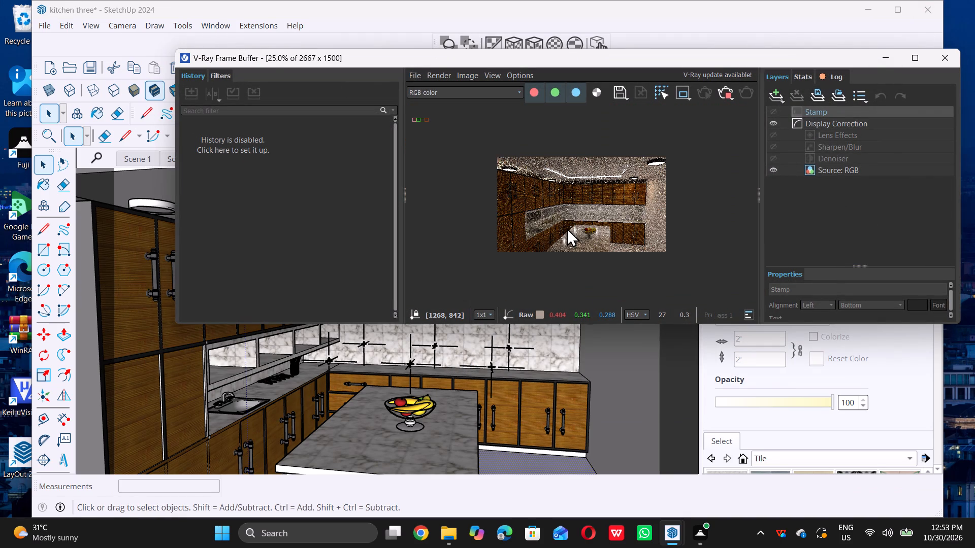
pyautogui.doubleClick(888, 63)
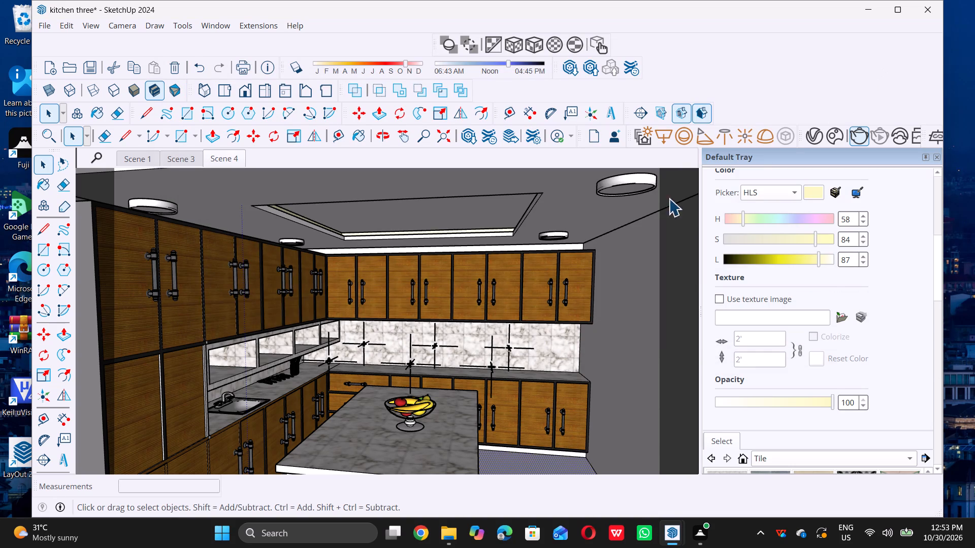
# Turn off Safe Frame in the V-Ray render output settings and minimise the Asset Editor.
pyautogui.scroll(-5, 502, 290)
pyautogui.scroll(3, 501, 301)
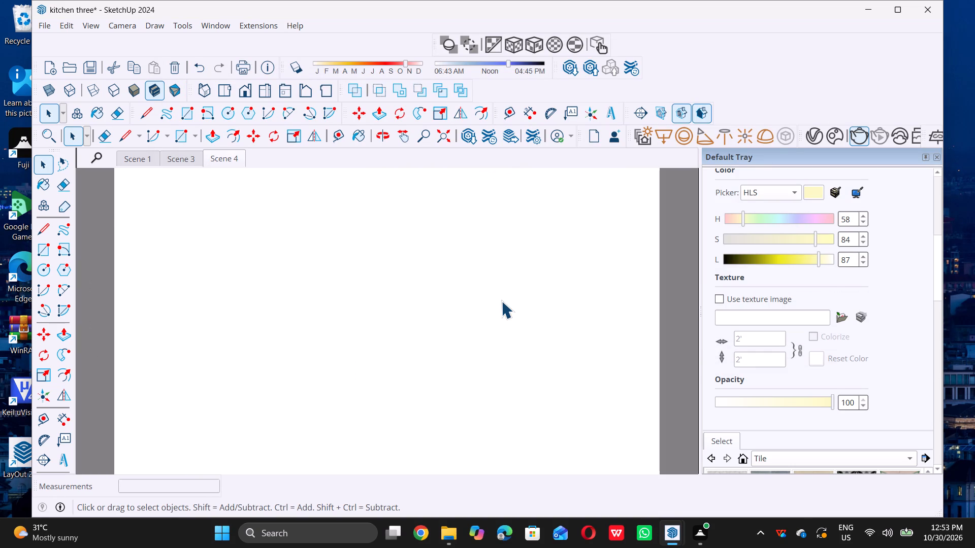
pyautogui.scroll(1, 501, 301)
pyautogui.scroll(-18, 501, 301)
pyautogui.scroll(-6, 496, 320)
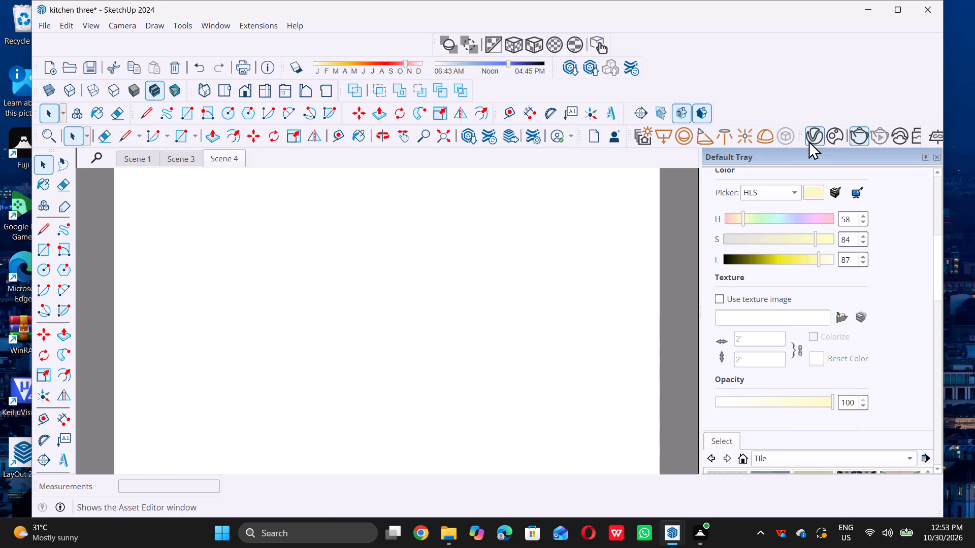
pyautogui.doubleClick(808, 141)
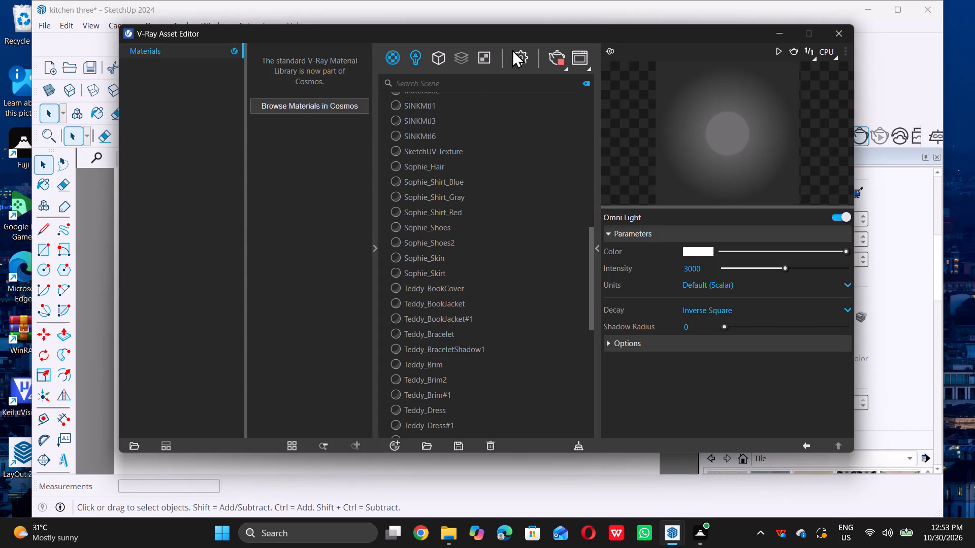
pyautogui.click(512, 49)
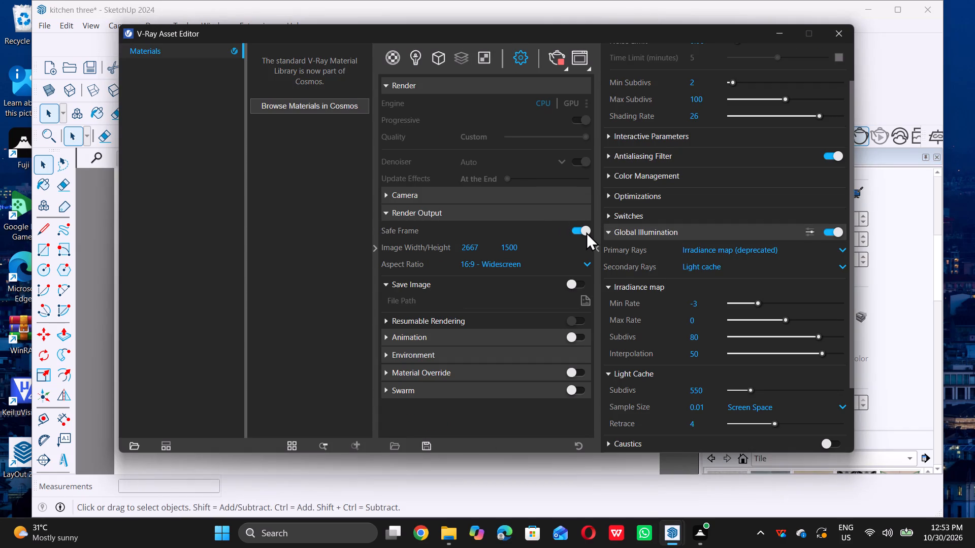
pyautogui.click(586, 232)
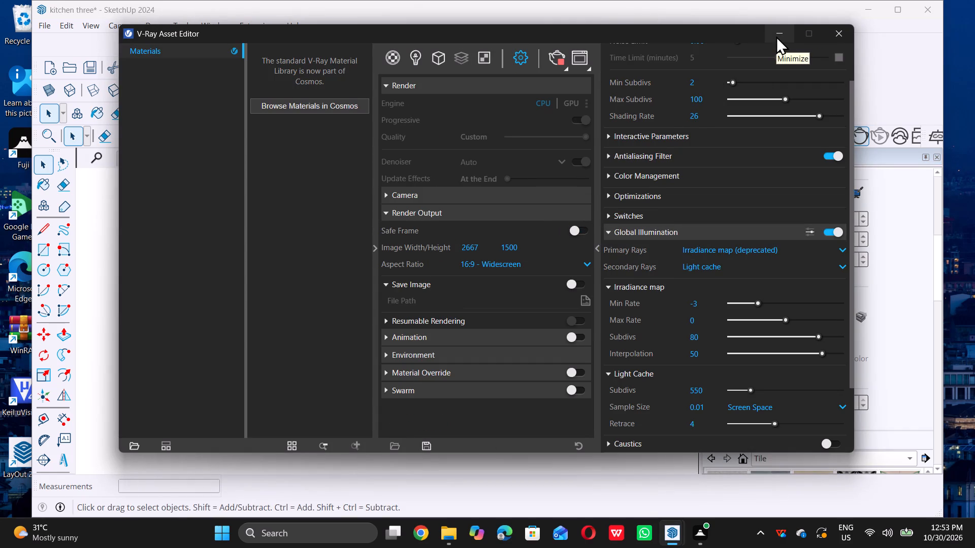
pyautogui.click(776, 36)
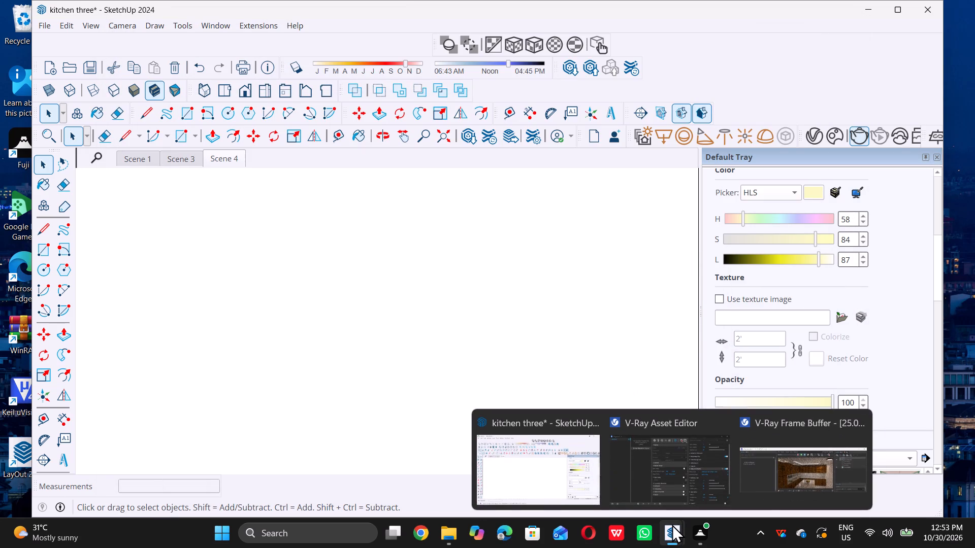
# Bring back the V-Ray frame buffer, check the progress of the kitchen render, and minimise it again.
pyautogui.click(760, 476)
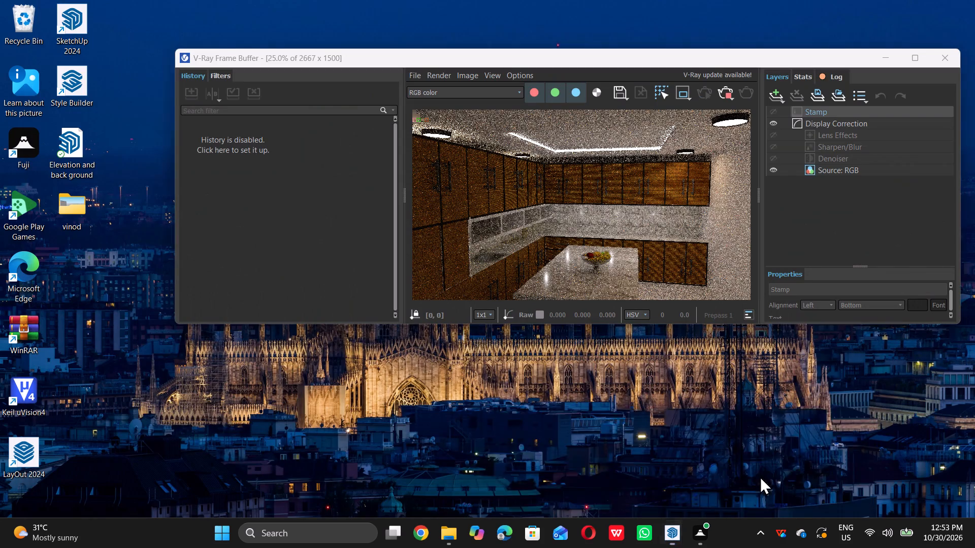
pyautogui.scroll(3, 633, 205)
pyautogui.scroll(-3, 633, 205)
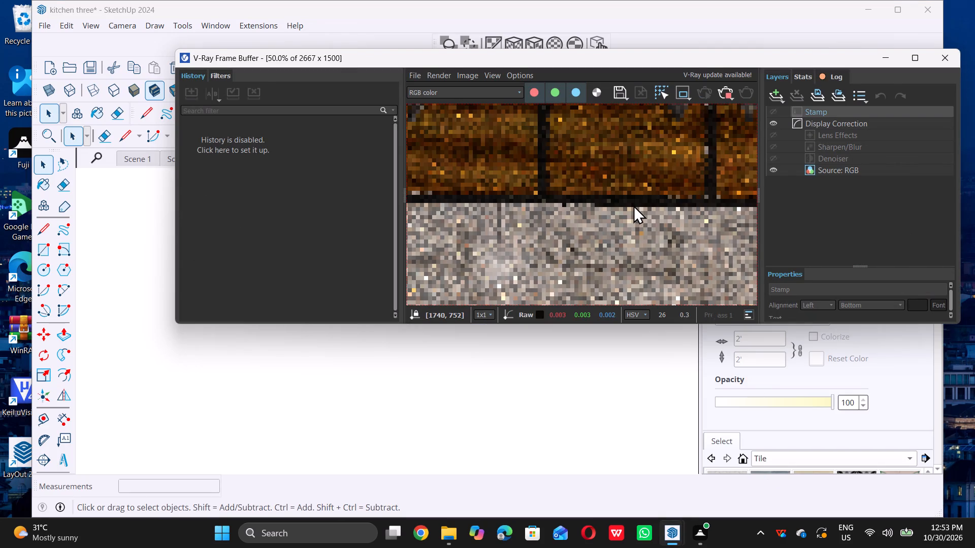
pyautogui.tripleClick(909, 55)
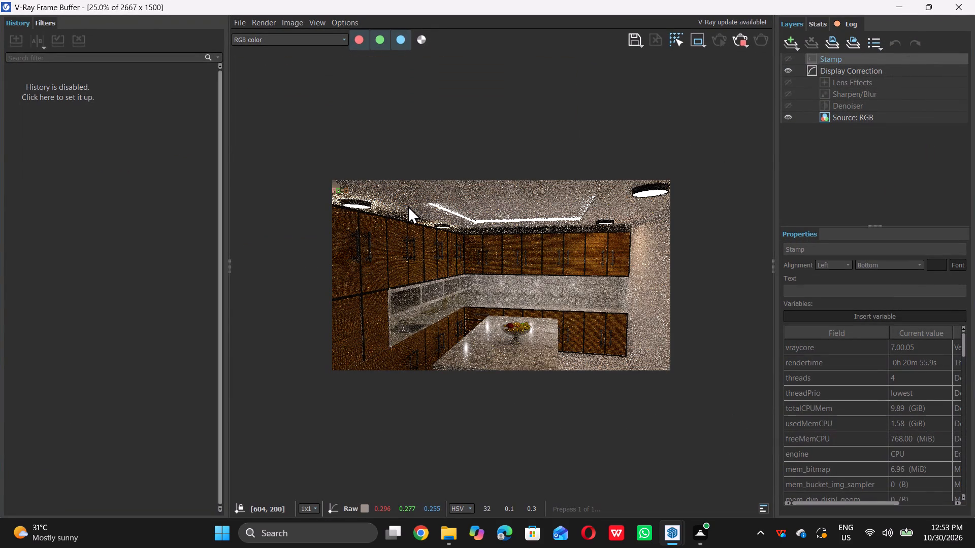
pyautogui.scroll(3, 473, 228)
pyautogui.scroll(-2, 473, 228)
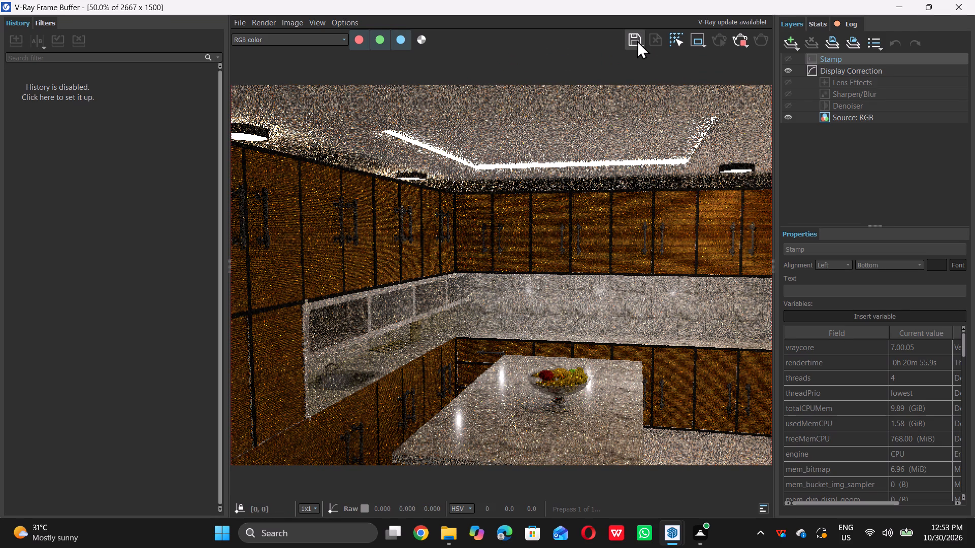
pyautogui.doubleClick(899, 8)
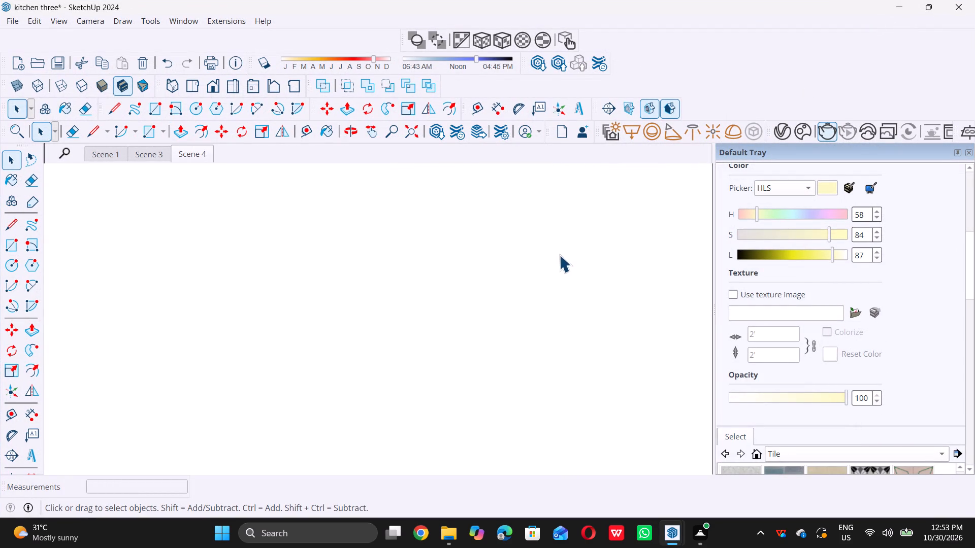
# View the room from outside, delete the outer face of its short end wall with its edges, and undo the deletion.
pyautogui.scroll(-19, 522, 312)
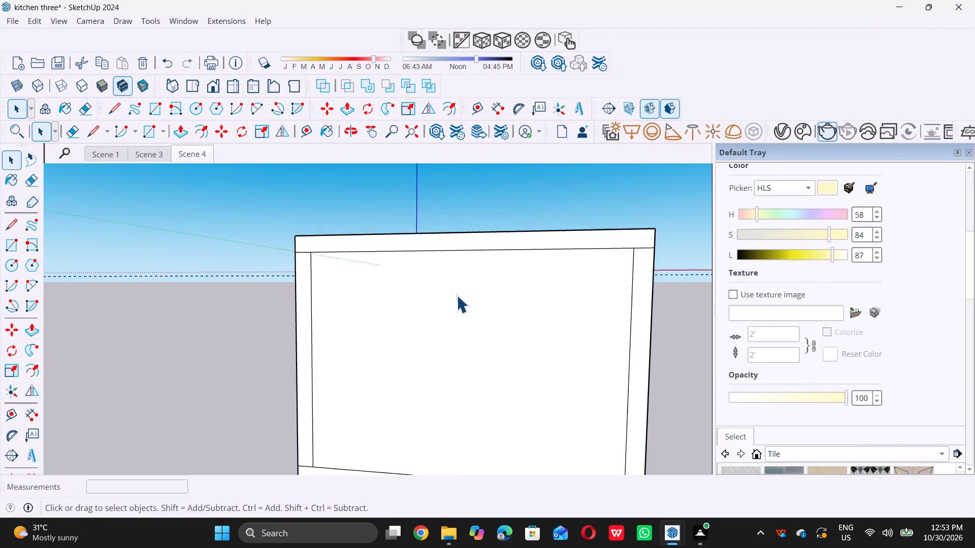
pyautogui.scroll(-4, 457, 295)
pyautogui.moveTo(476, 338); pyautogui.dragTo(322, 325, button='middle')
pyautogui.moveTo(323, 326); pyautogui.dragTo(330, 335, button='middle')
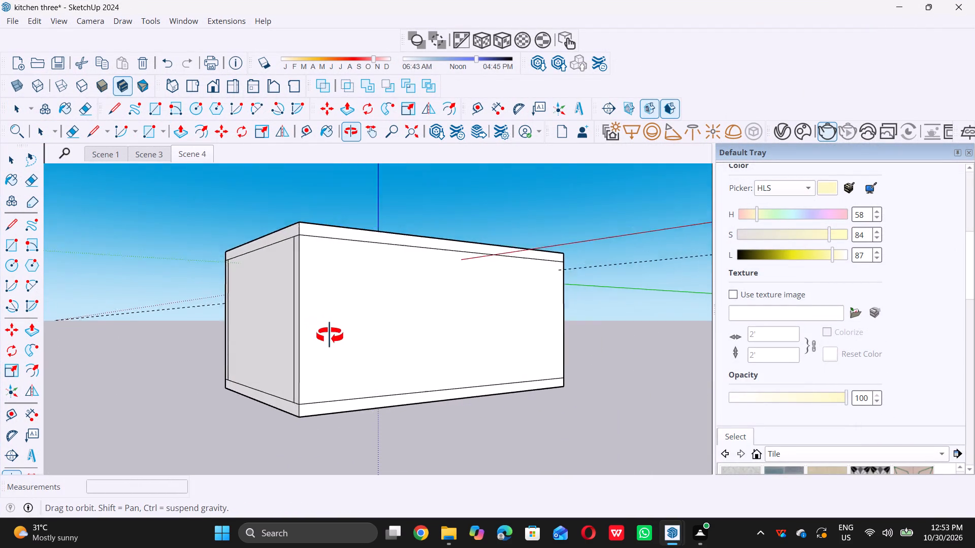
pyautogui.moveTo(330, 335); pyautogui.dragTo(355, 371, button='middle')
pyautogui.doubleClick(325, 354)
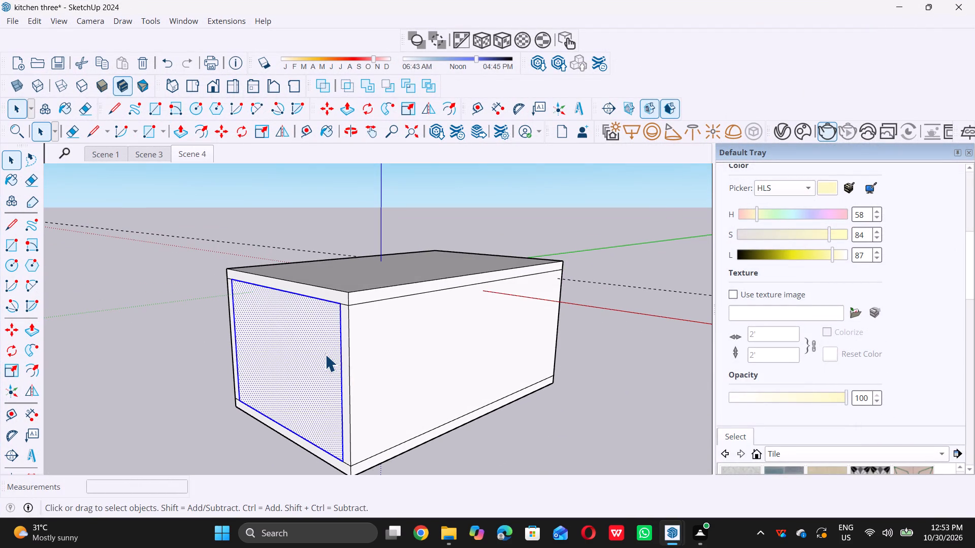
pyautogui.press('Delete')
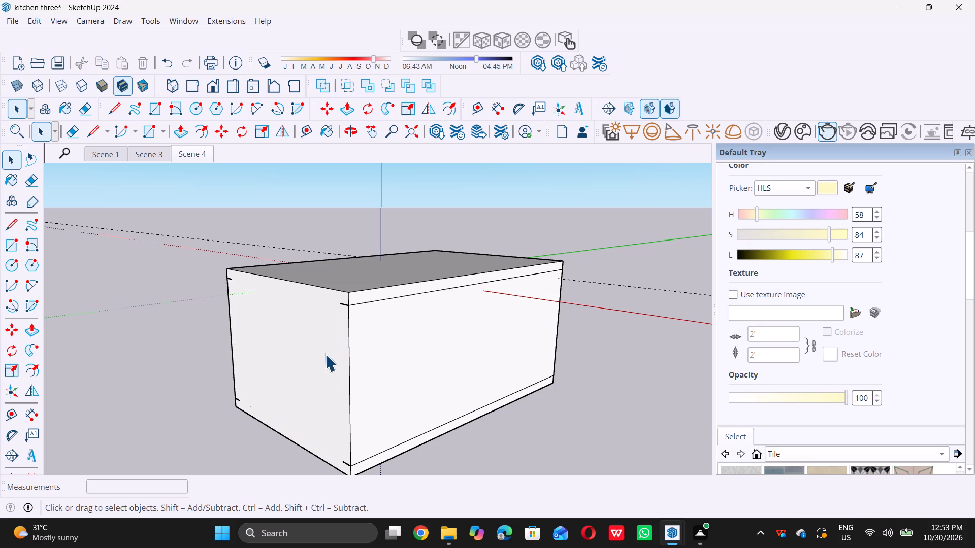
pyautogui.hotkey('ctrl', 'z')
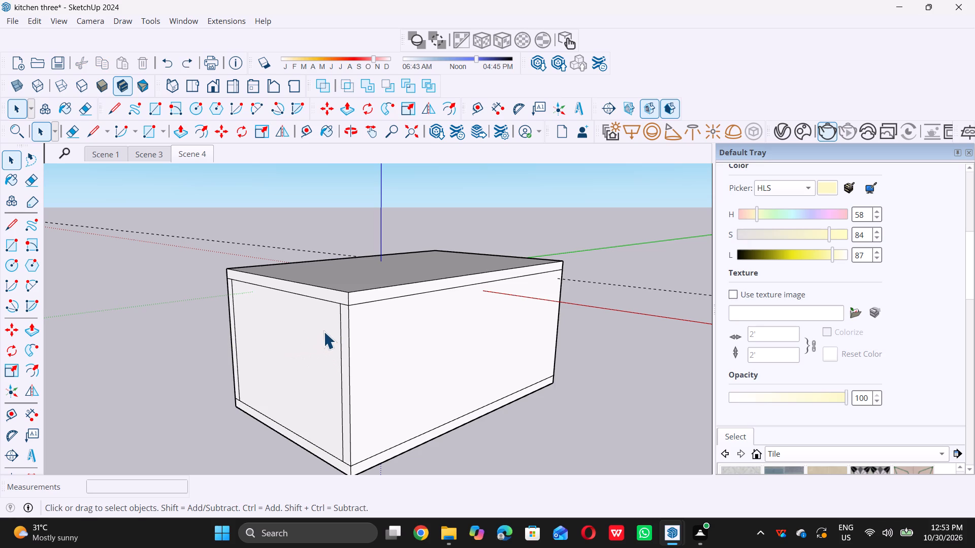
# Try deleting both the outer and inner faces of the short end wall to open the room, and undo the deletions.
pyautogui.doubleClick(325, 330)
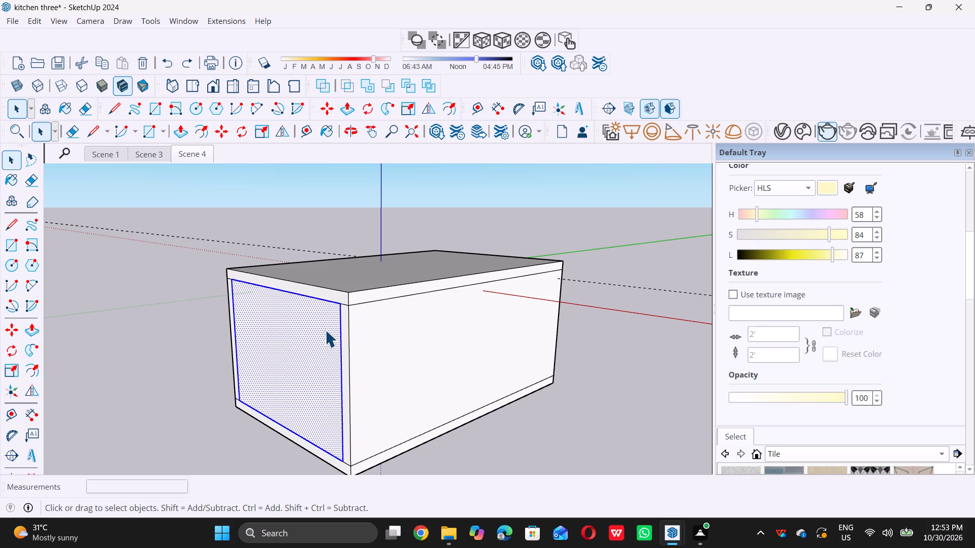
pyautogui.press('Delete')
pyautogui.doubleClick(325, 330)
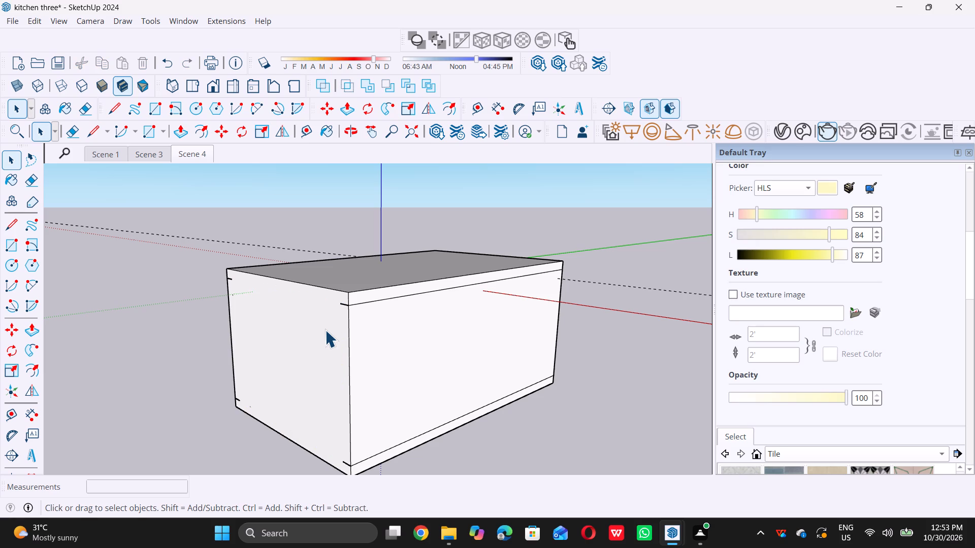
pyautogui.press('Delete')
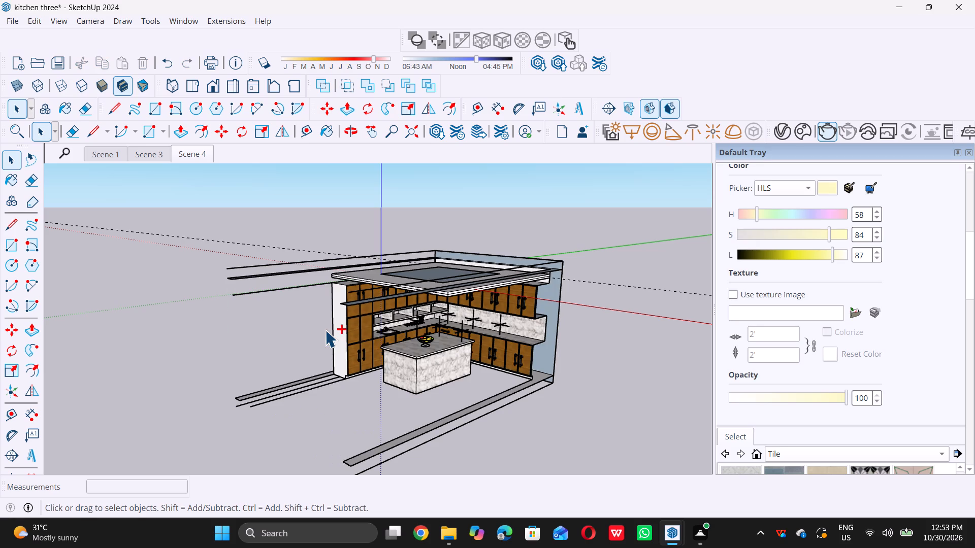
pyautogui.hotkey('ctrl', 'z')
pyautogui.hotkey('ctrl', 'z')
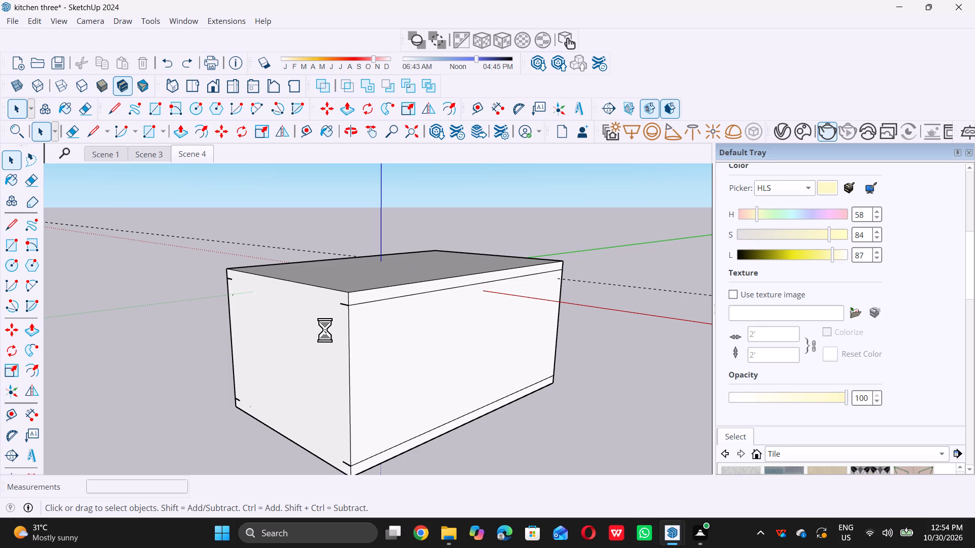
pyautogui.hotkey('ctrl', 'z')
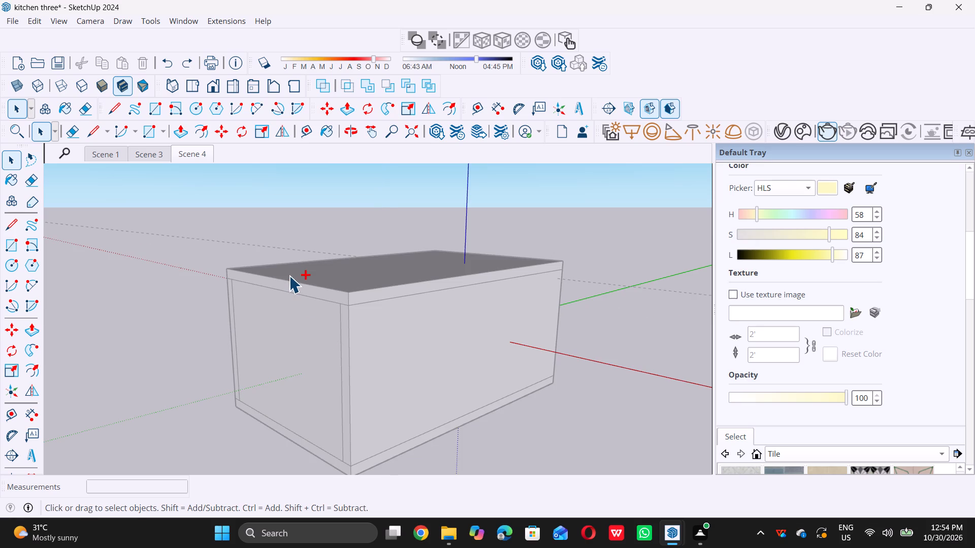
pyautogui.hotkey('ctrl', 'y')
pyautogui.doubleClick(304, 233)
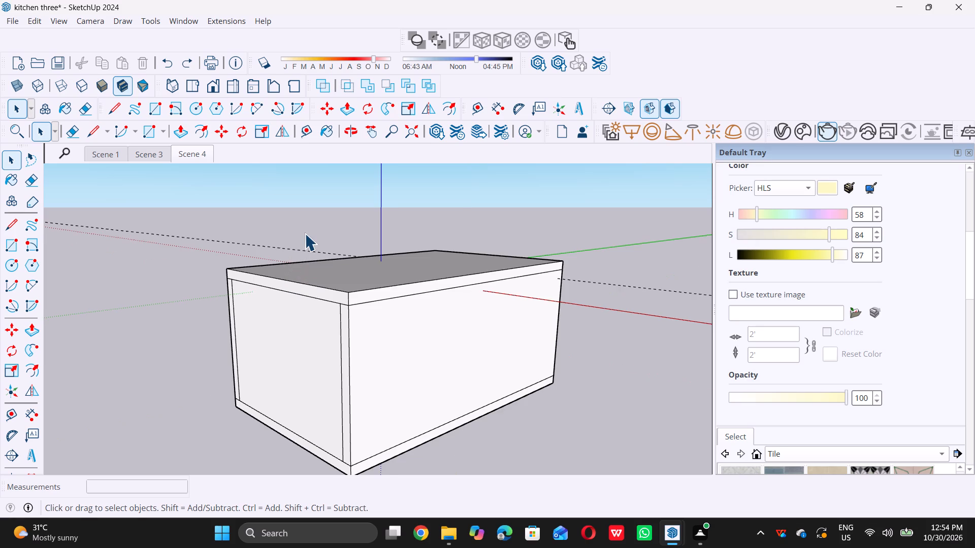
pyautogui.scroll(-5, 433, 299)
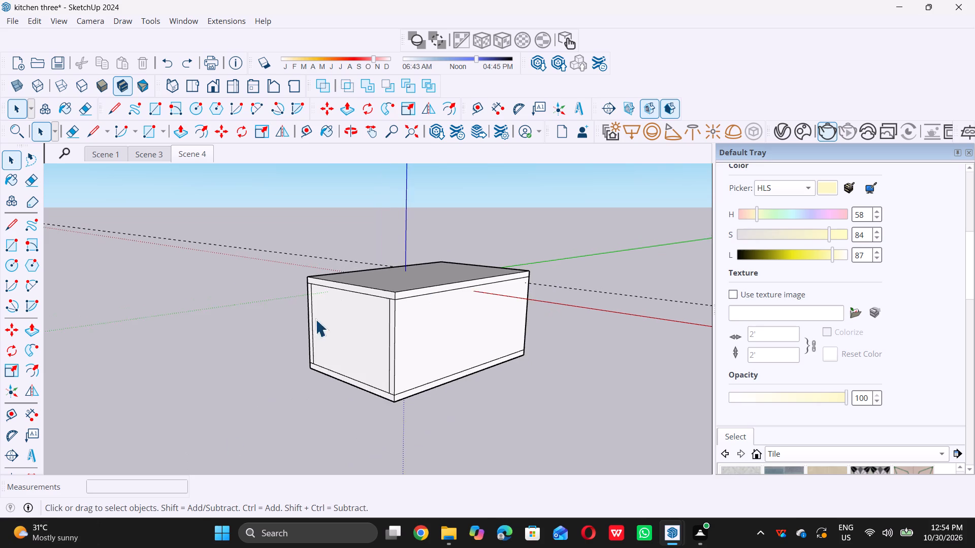
# Delete only the large face of the room's short end wall, without its bounding edges, and view the opened interior from outside.
pyautogui.moveTo(314, 330); pyautogui.dragTo(385, 349, button='middle')
pyautogui.scroll(6, 386, 358)
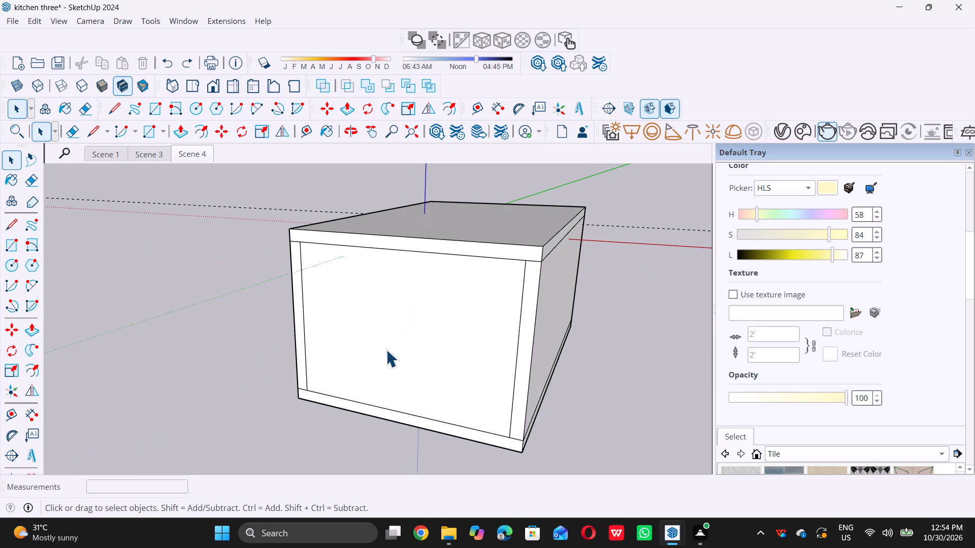
pyautogui.tripleClick(386, 350)
pyautogui.doubleClick(133, 344)
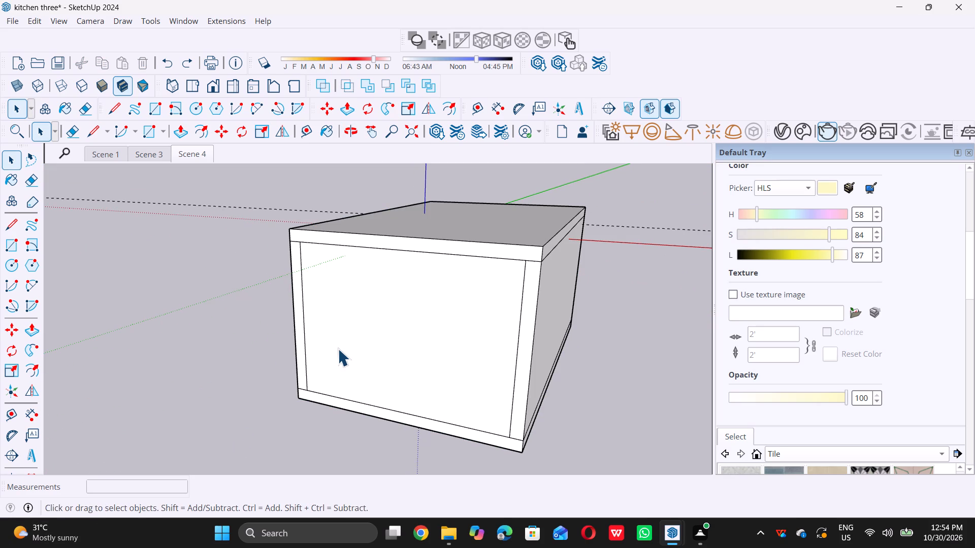
pyautogui.doubleClick(339, 348)
pyautogui.doubleClick(129, 340)
pyautogui.scroll(5, 385, 336)
pyautogui.tripleClick(387, 336)
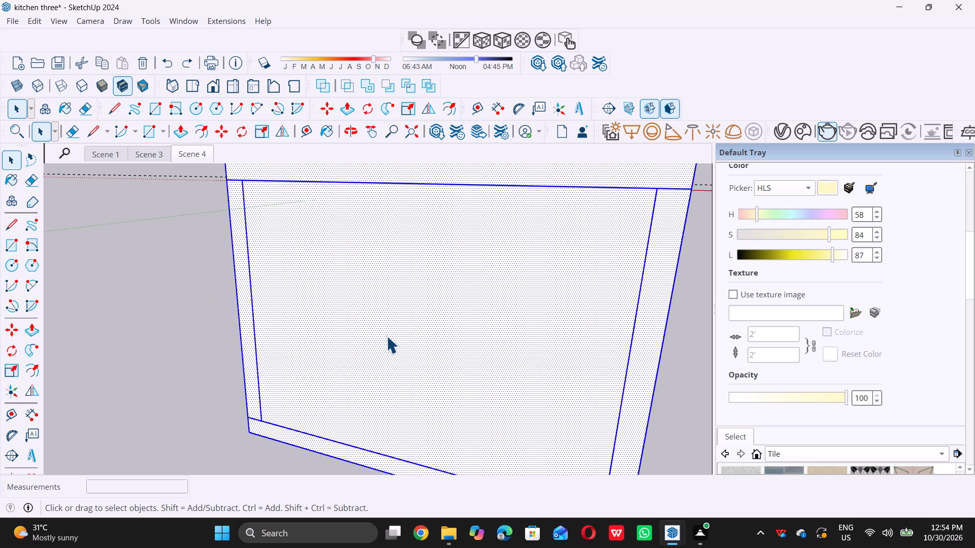
pyautogui.scroll(-4, 386, 336)
pyautogui.doubleClick(181, 330)
pyautogui.scroll(2, 362, 341)
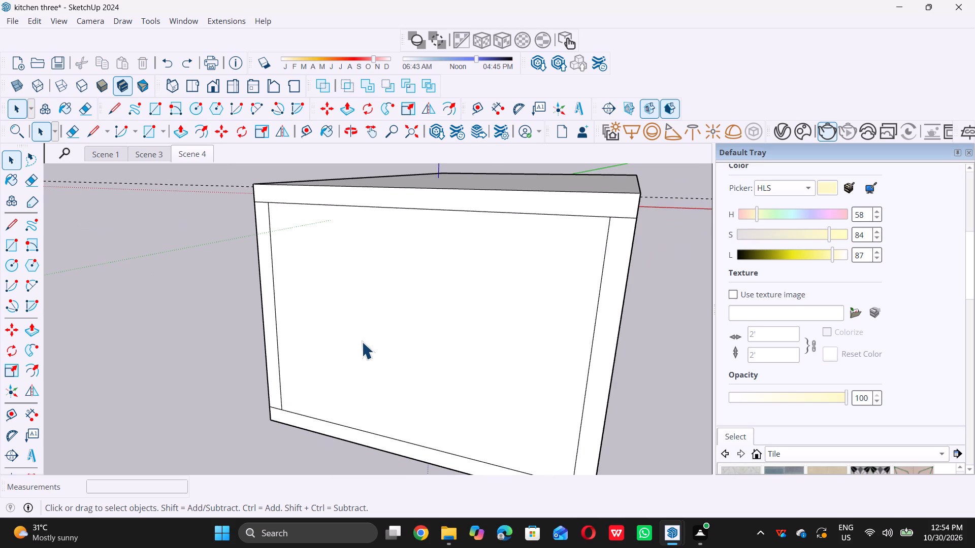
pyautogui.click(362, 341)
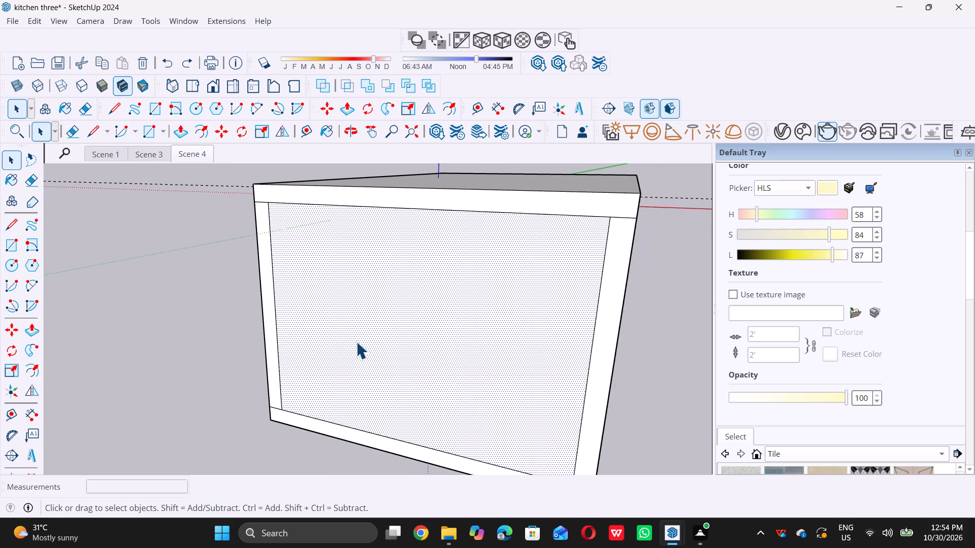
pyautogui.press('Delete')
pyautogui.scroll(-12, 334, 357)
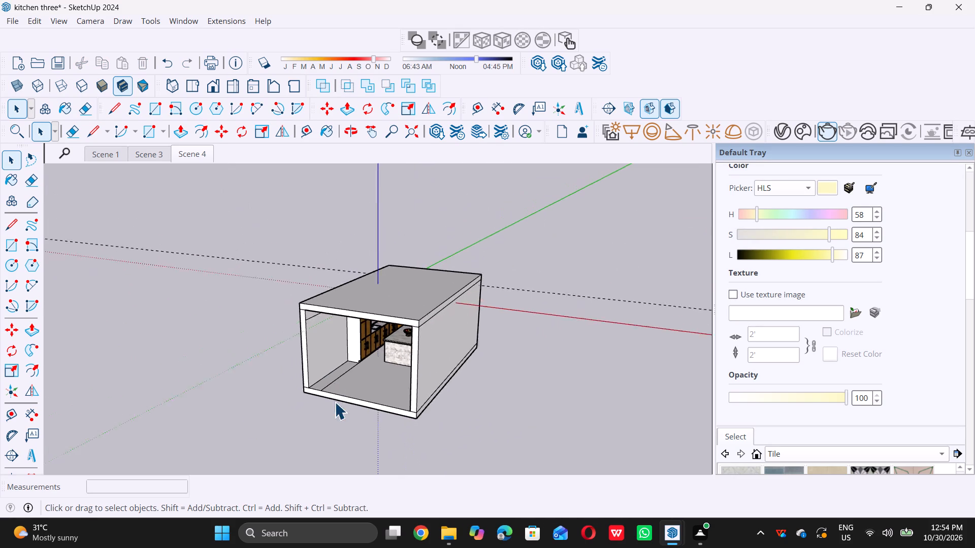
pyautogui.scroll(-2, 335, 402)
pyautogui.moveTo(308, 402); pyautogui.dragTo(309, 354, button='middle')
pyautogui.scroll(-3, 317, 351)
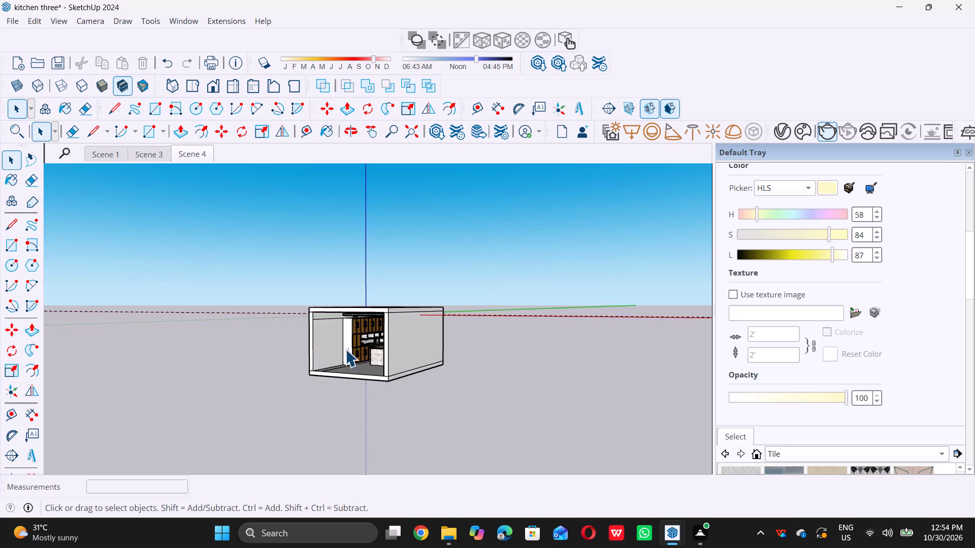
pyautogui.scroll(-1, 345, 349)
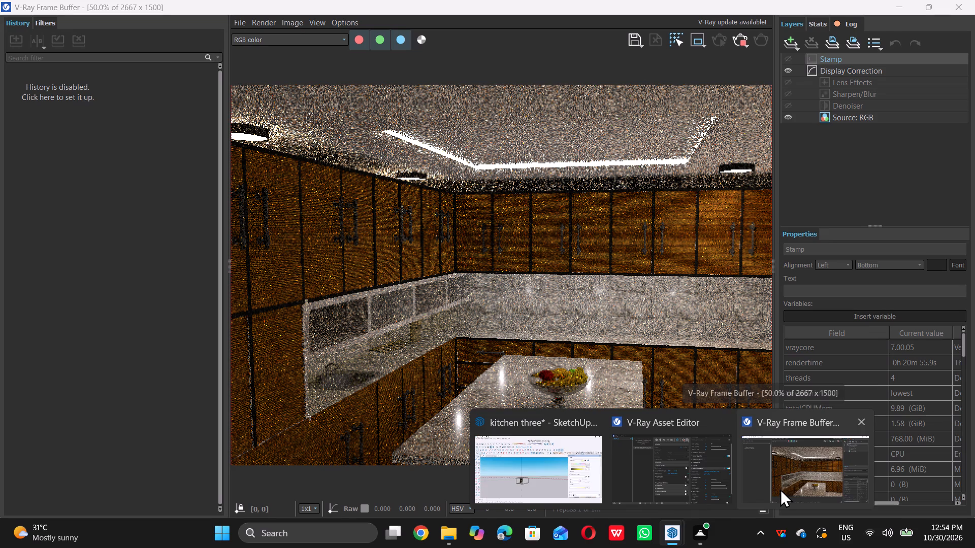
# Bring back the V-Ray frame buffer to check the progress of the kitchen render.
pyautogui.tripleClick(783, 485)
pyautogui.click(783, 485)
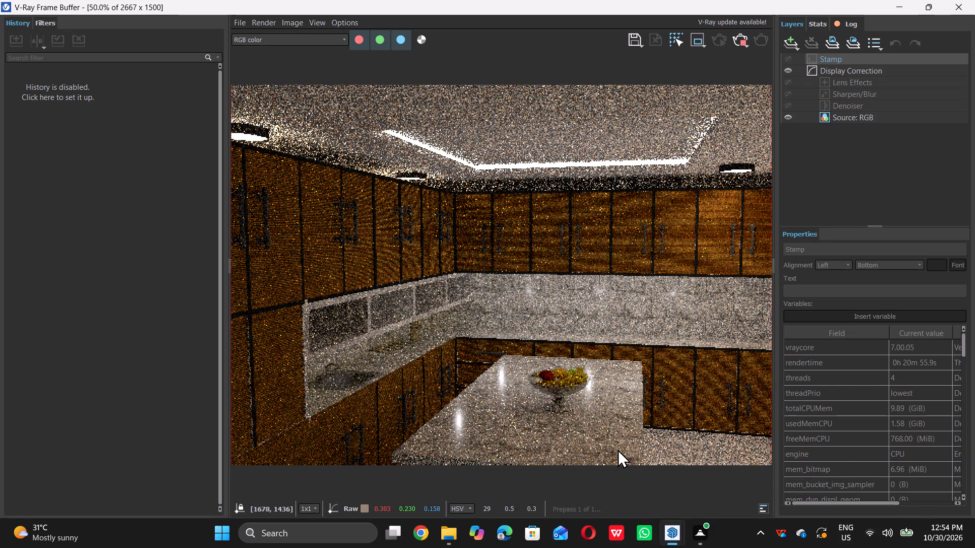
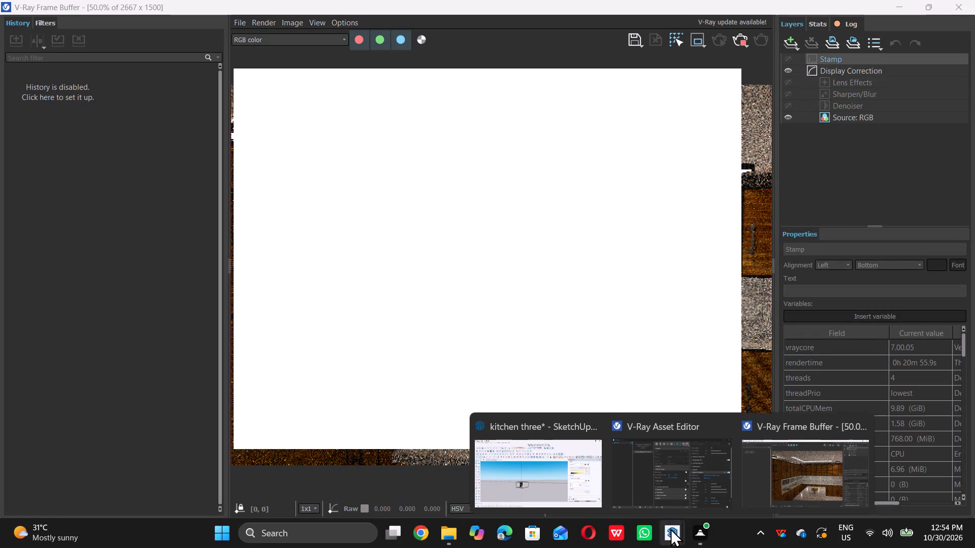
# Review the V-Ray Asset Editor's render settings, including output size, global illumination, irradiance map and light cache, and put the editor away.
pyautogui.click(557, 471)
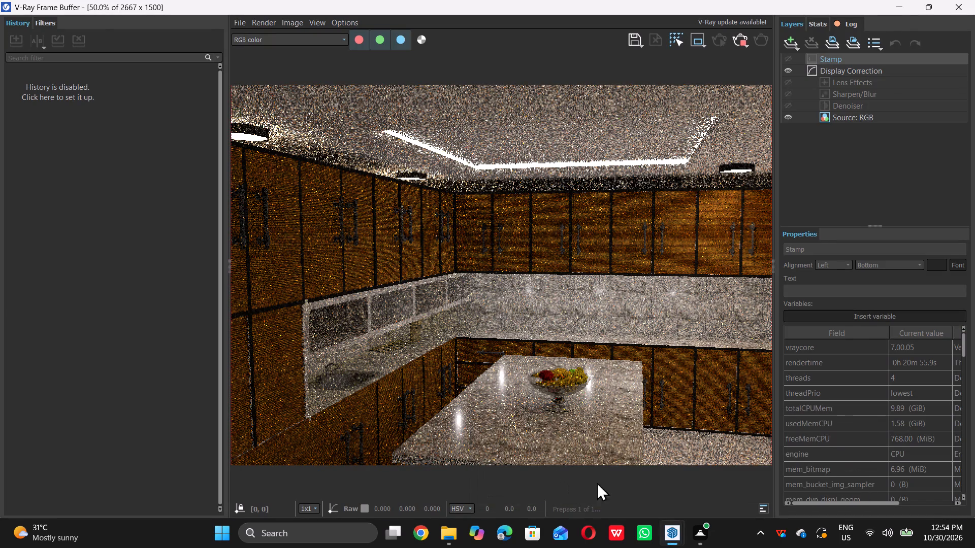
pyautogui.tripleClick(690, 487)
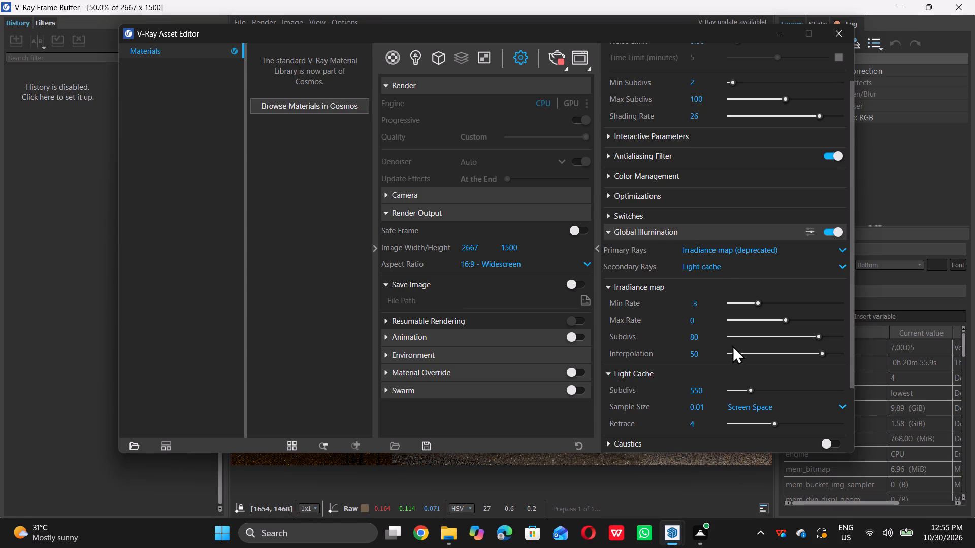
pyautogui.scroll(-2, 649, 396)
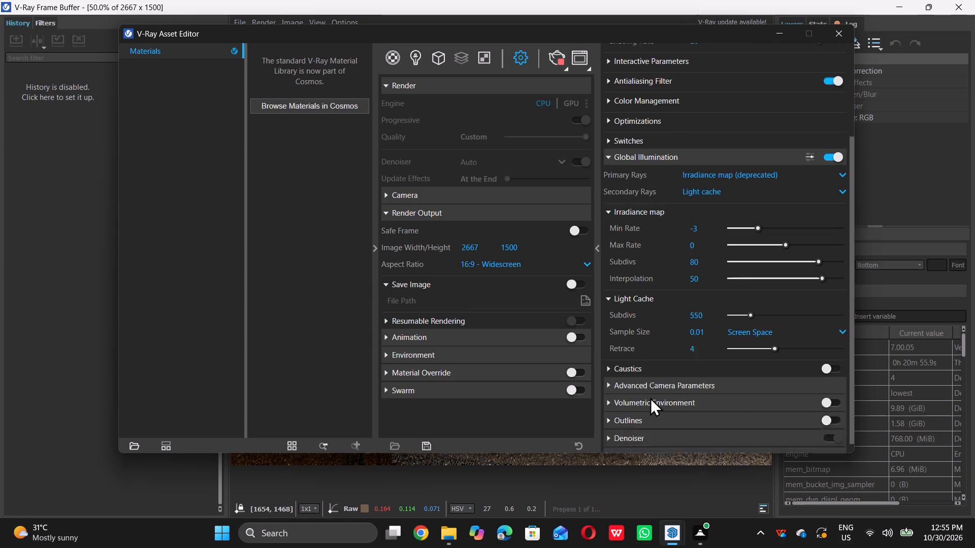
pyautogui.scroll(-1, 650, 398)
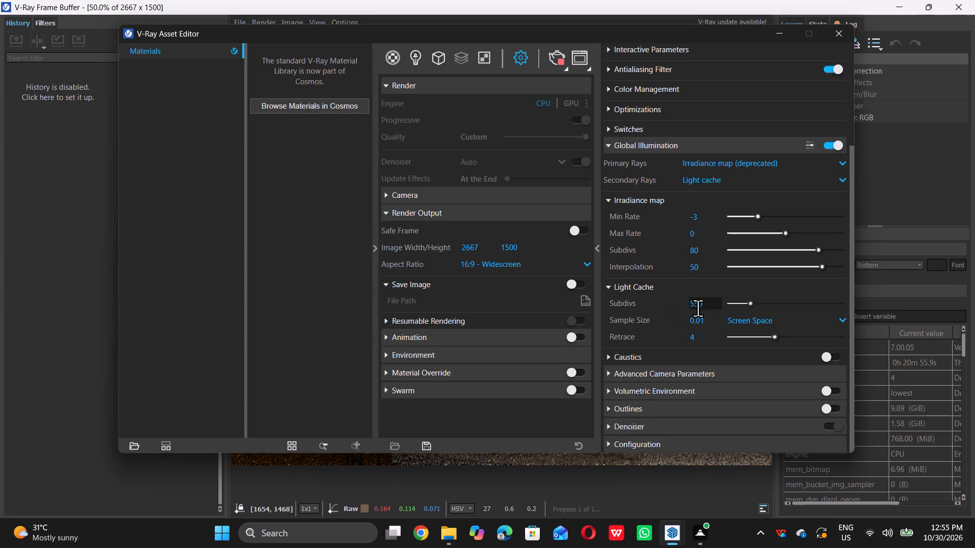
pyautogui.scroll(-1, 682, 323)
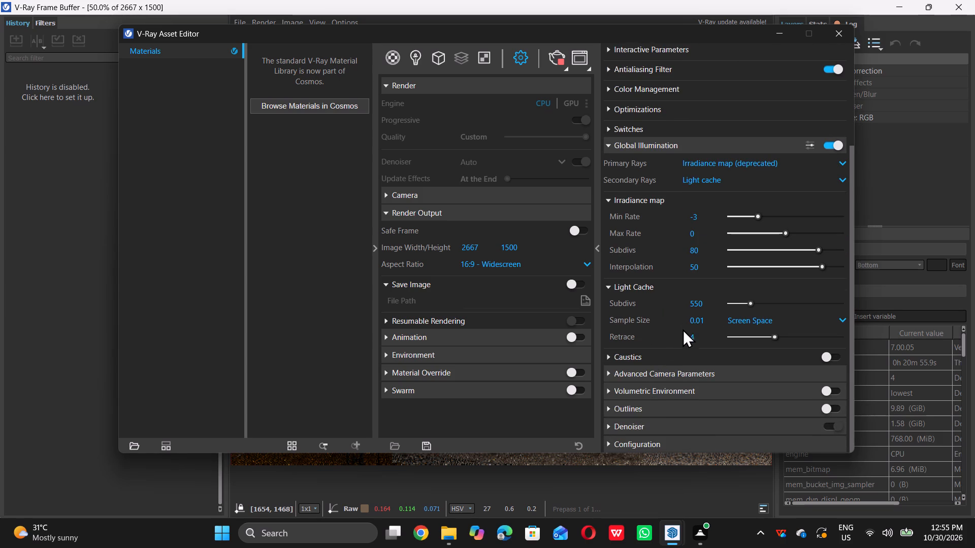
pyautogui.scroll(-3, 682, 329)
pyautogui.scroll(1, 645, 324)
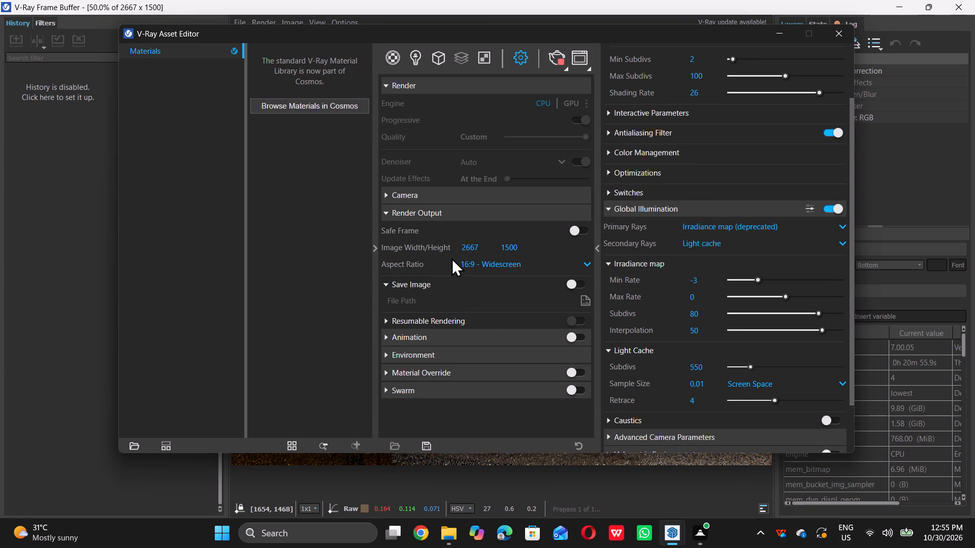
pyautogui.scroll(3, 450, 256)
pyautogui.doubleClick(784, 31)
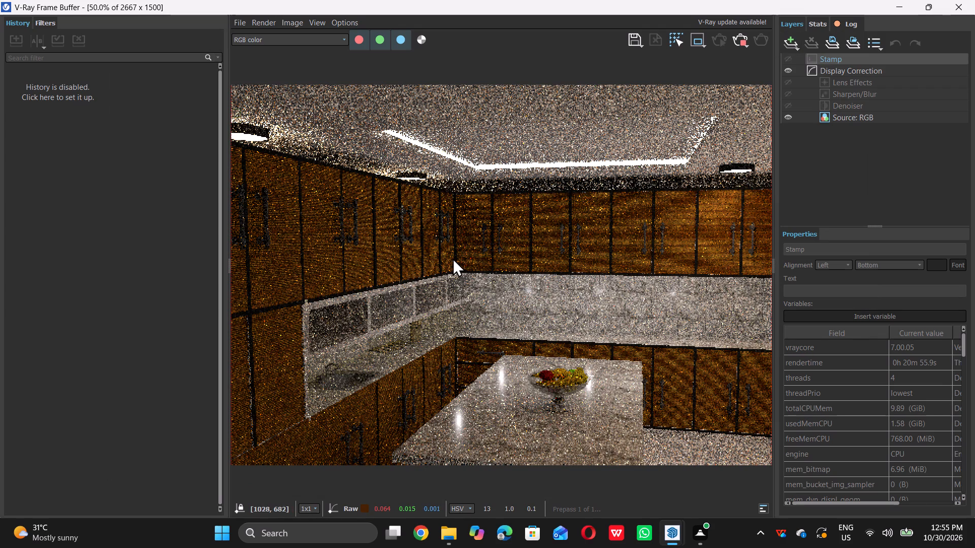
# Examine the in-progress kitchen render in the frame buffer, both close up and as a whole image.
pyautogui.scroll(-2, 452, 258)
pyautogui.scroll(2, 452, 258)
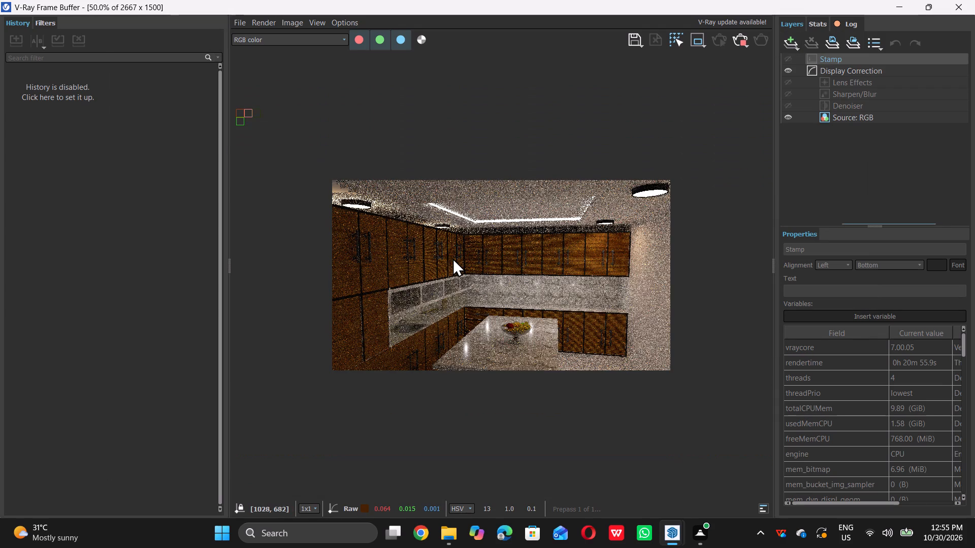
pyautogui.scroll(1, 452, 258)
pyautogui.scroll(-1, 452, 258)
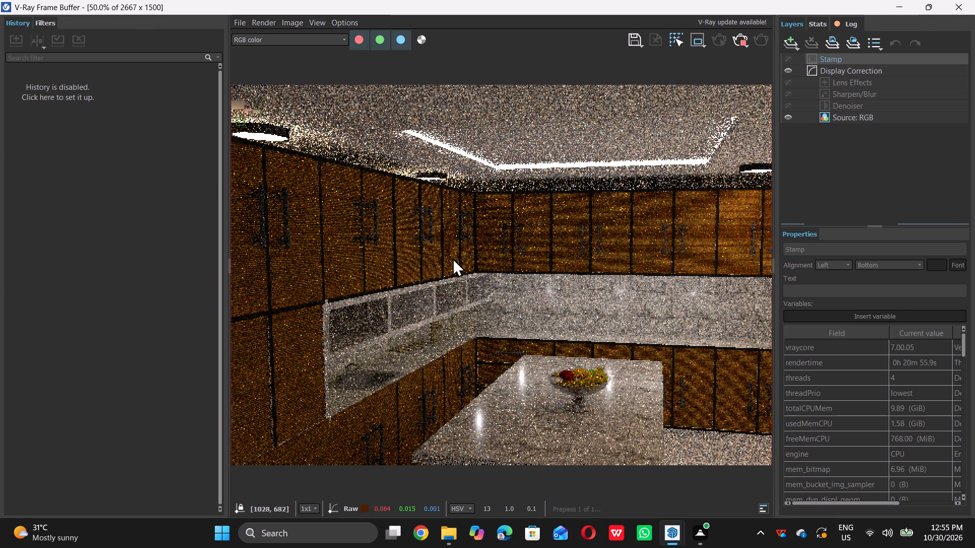
pyautogui.scroll(-1, 452, 258)
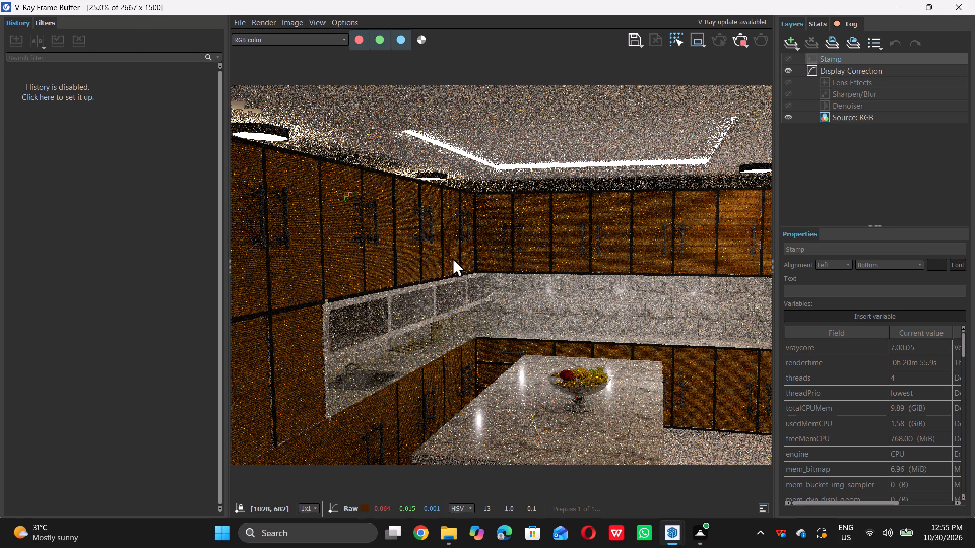
pyautogui.scroll(1, 452, 258)
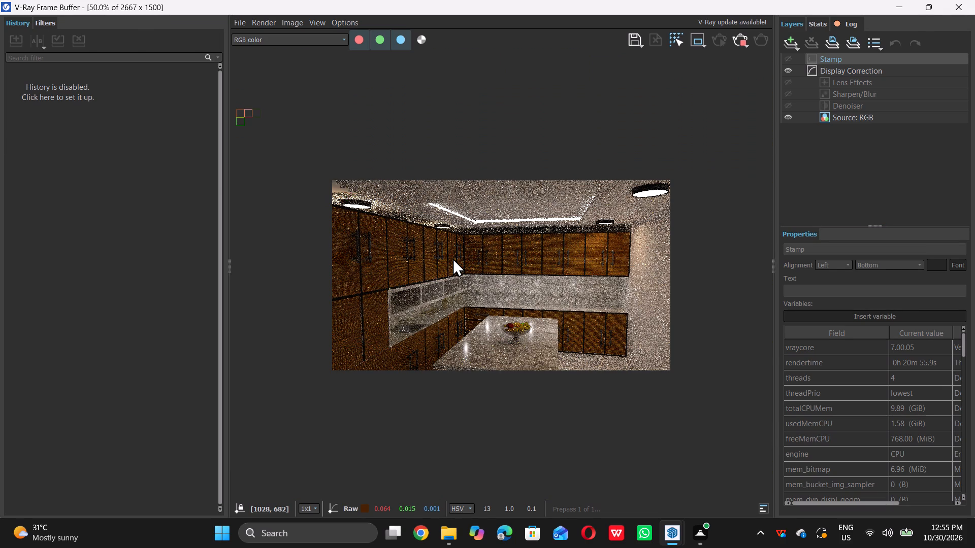
pyautogui.scroll(-1, 452, 258)
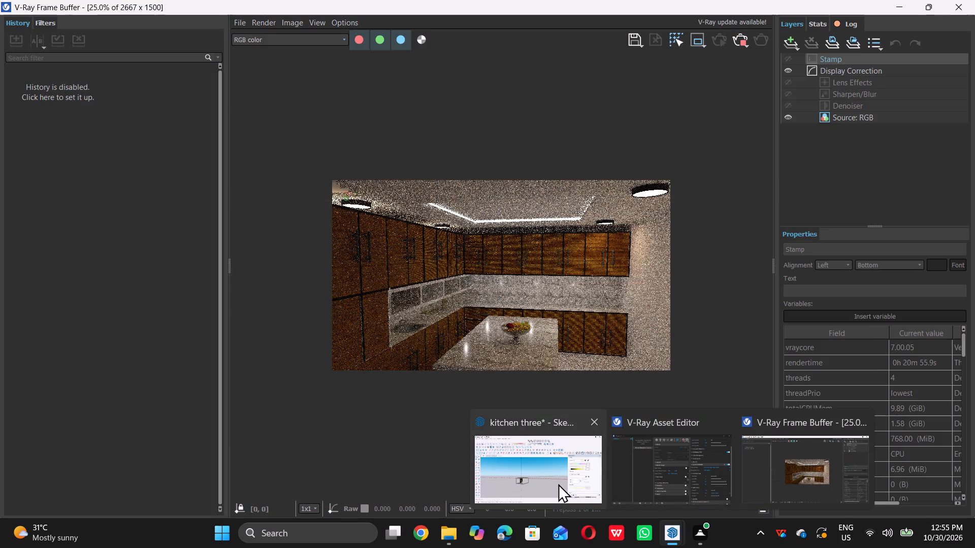
# Try to switch from the frame buffer back to the kitchen three model window in SketchUp.
pyautogui.click(558, 484)
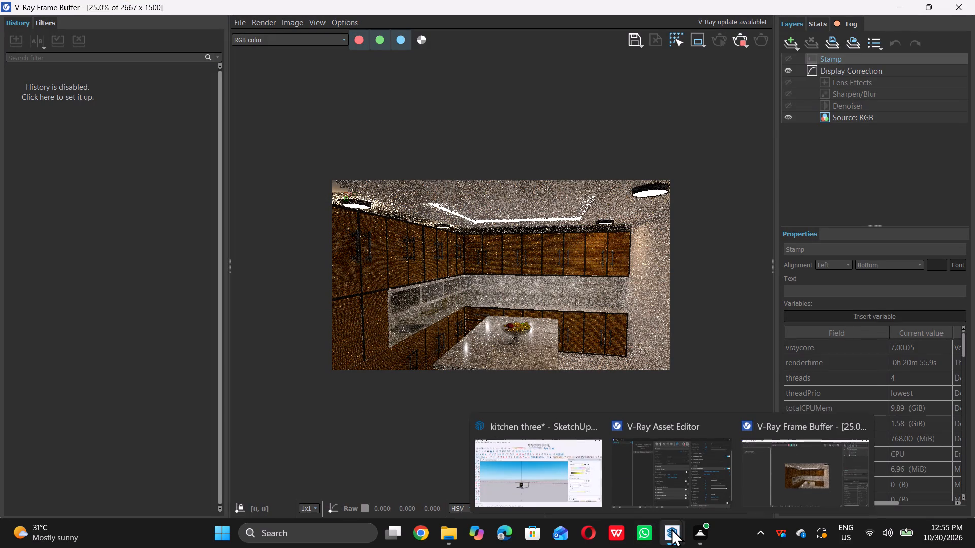
pyautogui.tripleClick(552, 483)
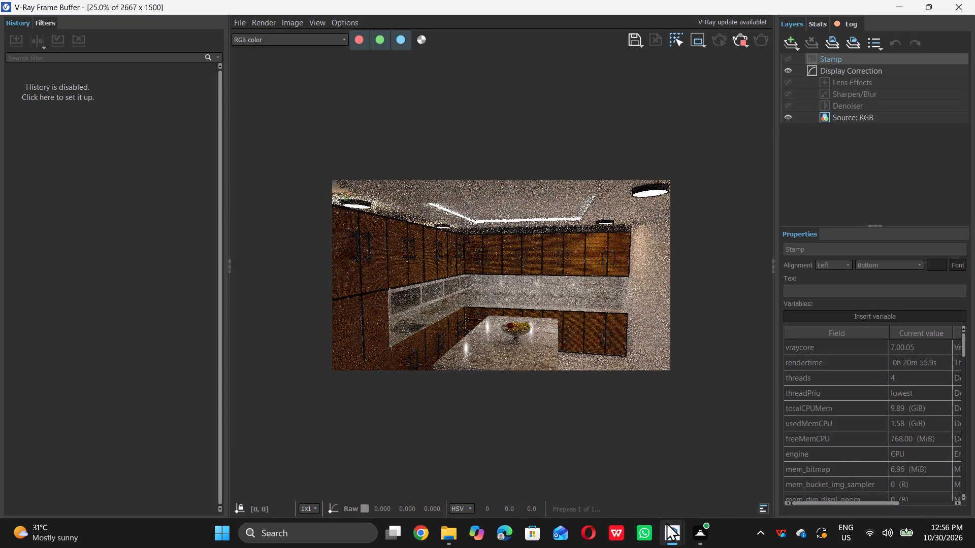
pyautogui.doubleClick(567, 465)
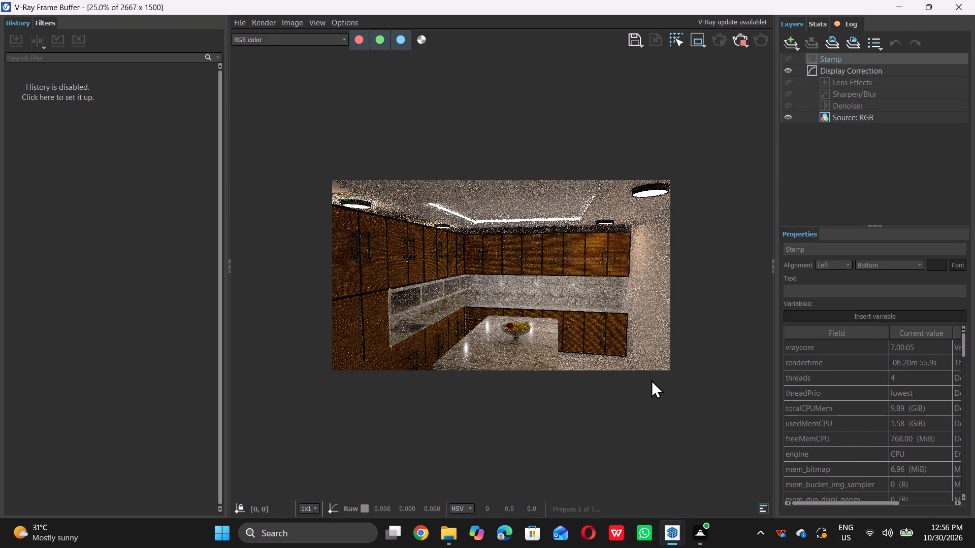
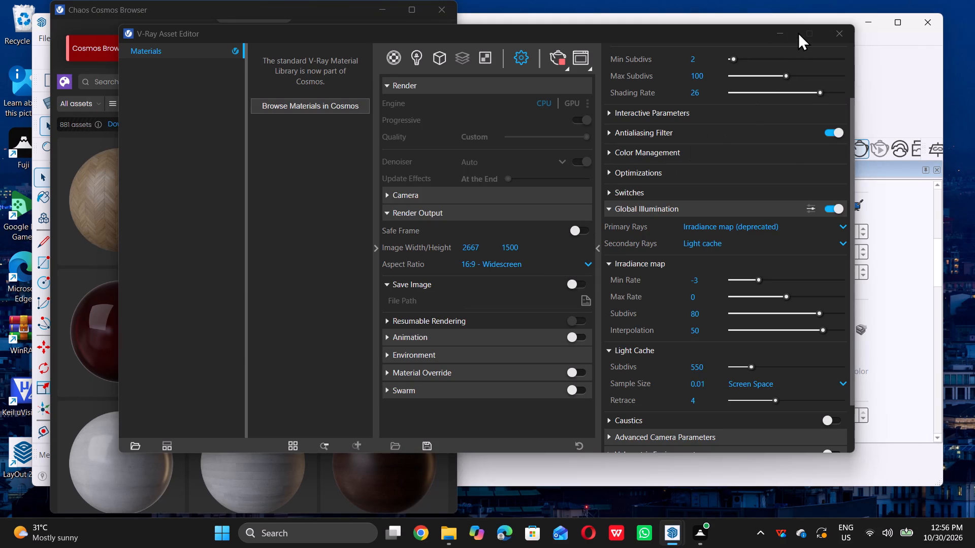
# Clear away the V-Ray Asset Editor, V-Ray Color Picker and Chaos Cosmos Browser, and maximize the kitchen three model window.
pyautogui.click(777, 30)
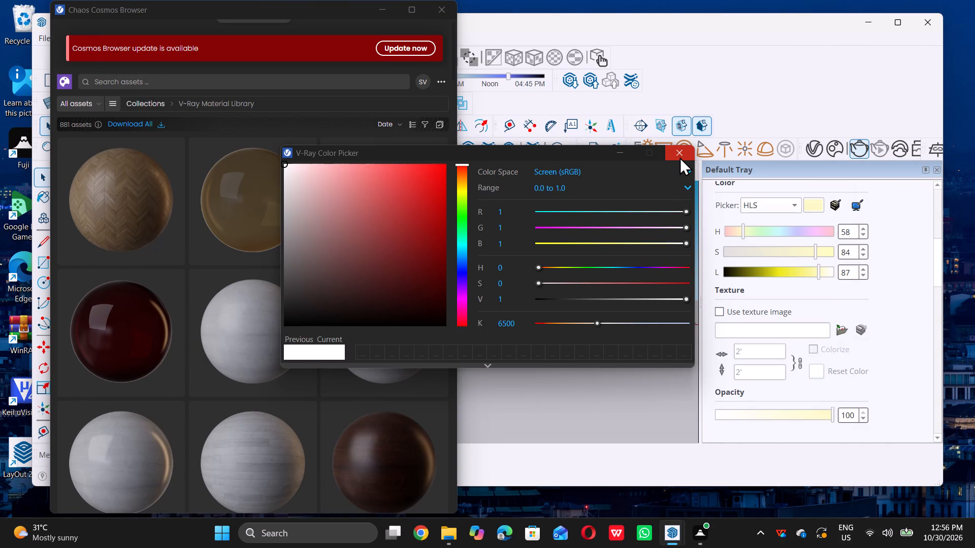
pyautogui.doubleClick(679, 153)
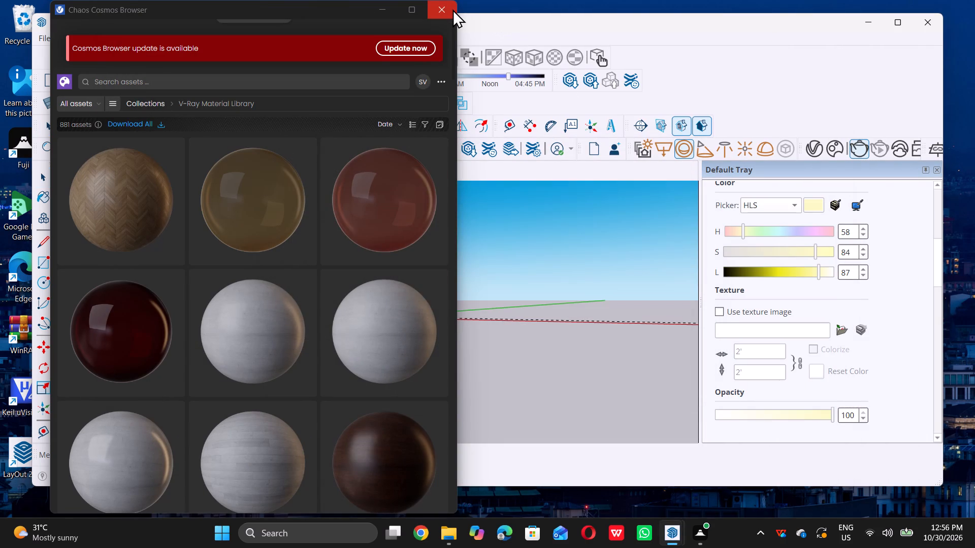
pyautogui.tripleClick(450, 7)
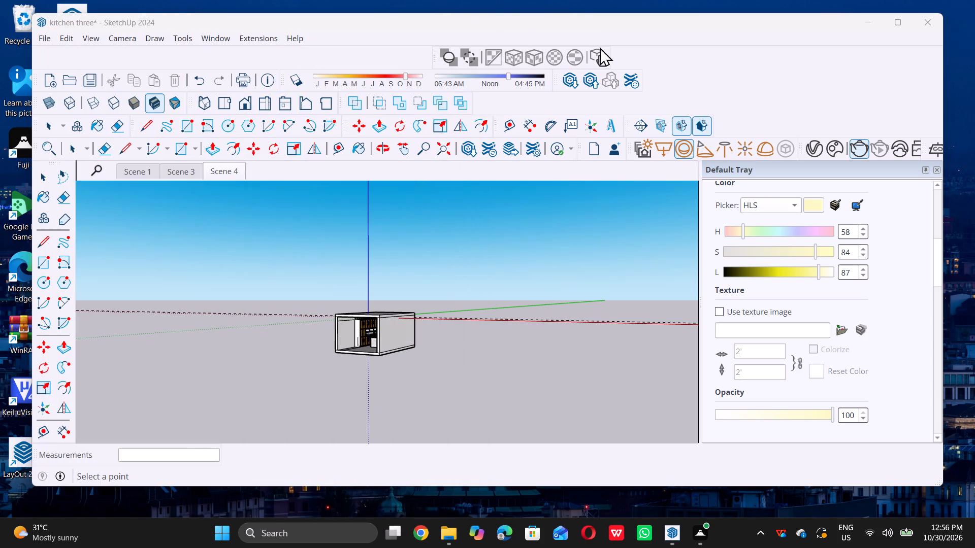
pyautogui.click(895, 27)
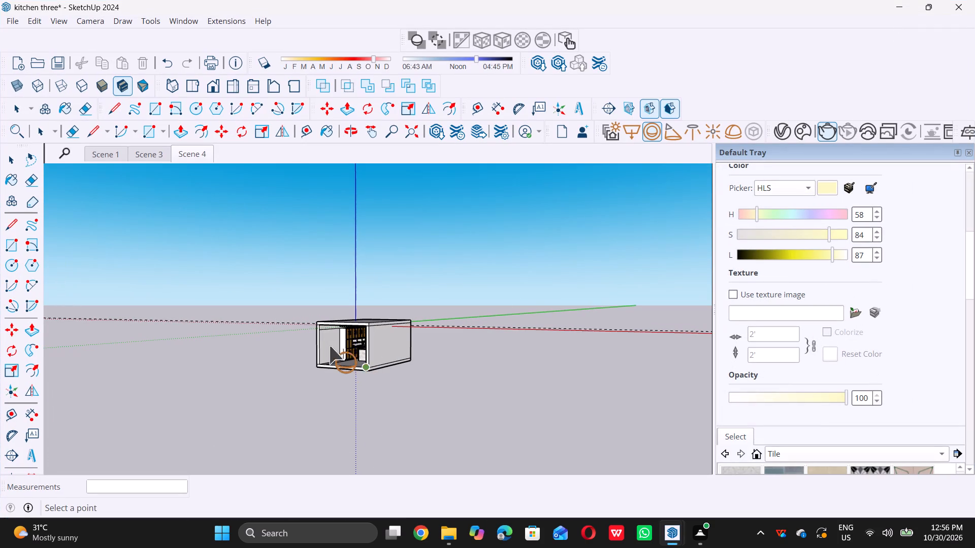
# Examine the kitchen room model from its open front side, and switch to the Select tool.
pyautogui.scroll(16, 327, 331)
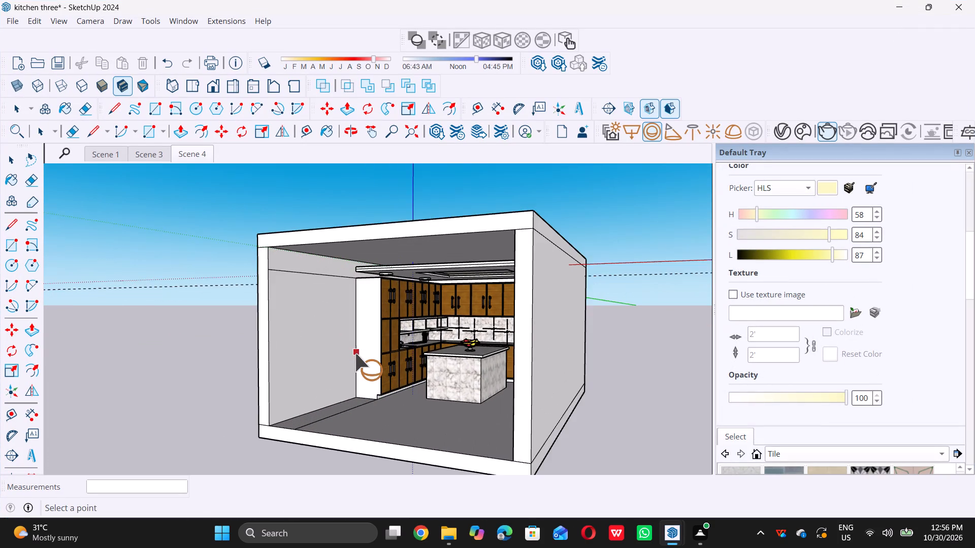
pyautogui.scroll(1, 355, 353)
pyautogui.moveTo(356, 353); pyautogui.dragTo(394, 365, button='middle')
pyautogui.press('space')
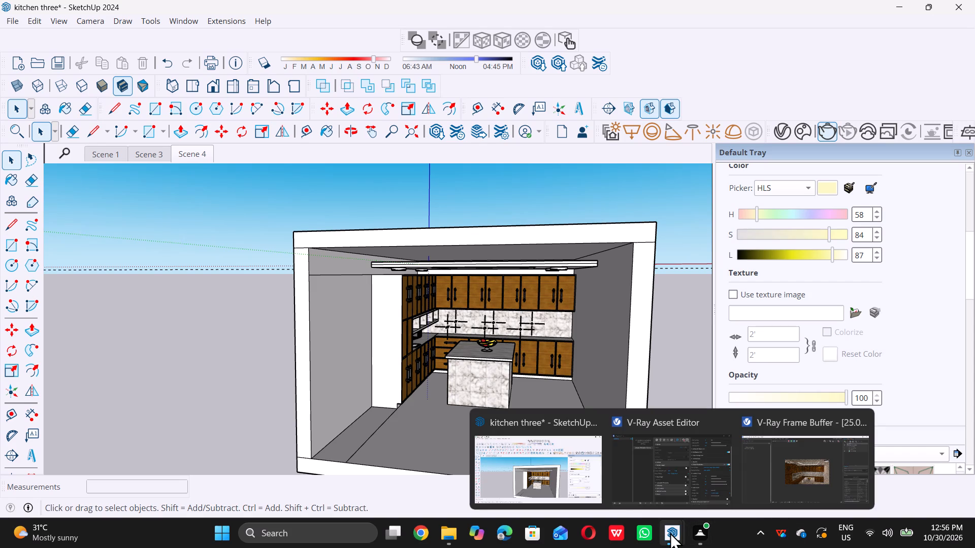
# Close the V-Ray Asset Editor and examine the in-progress kitchen render in the frame buffer, both close up and as a whole image.
pyautogui.doubleClick(722, 427)
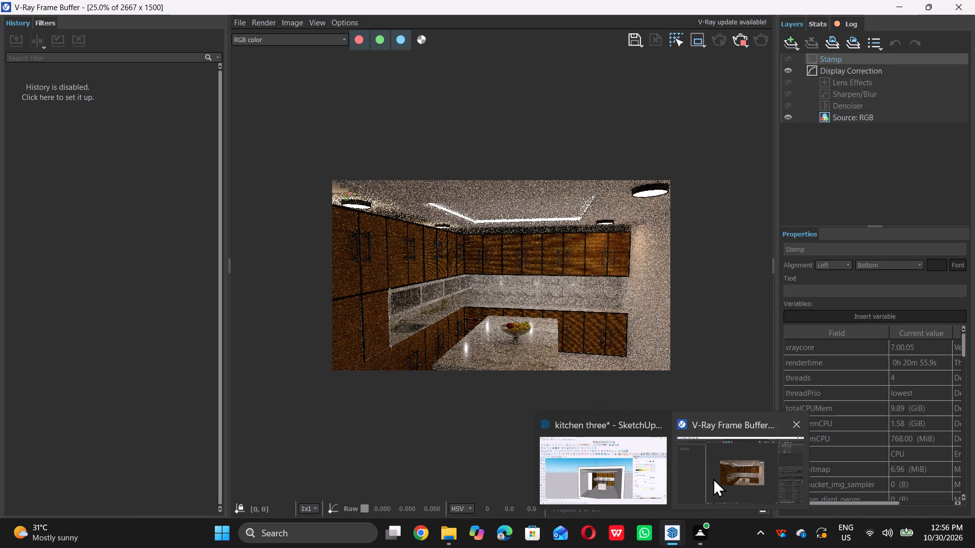
pyautogui.scroll(5, 596, 382)
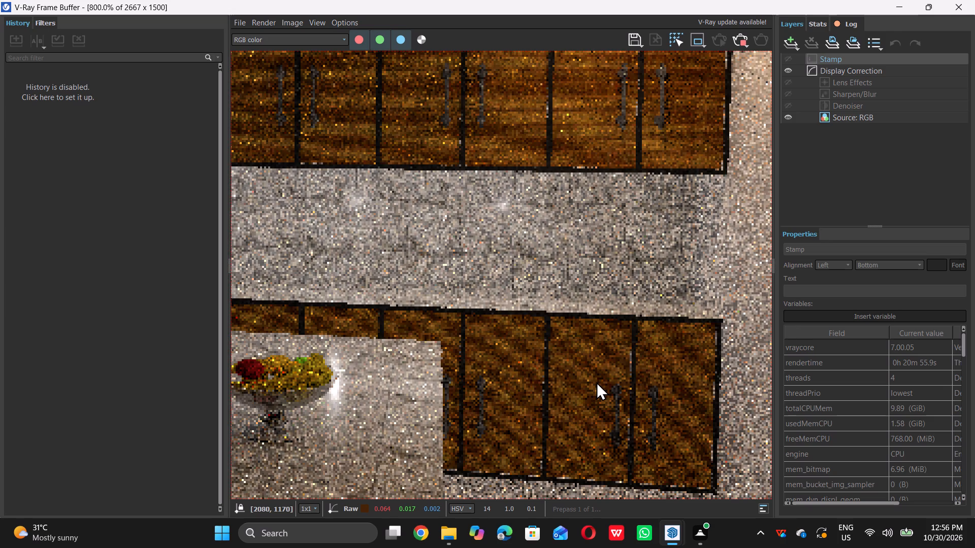
pyautogui.scroll(-5, 596, 382)
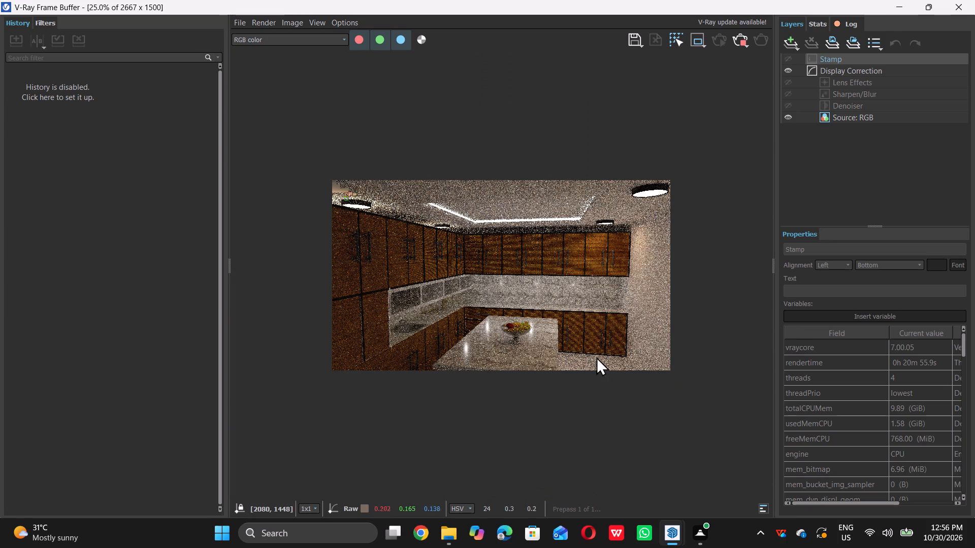
pyautogui.scroll(2, 484, 237)
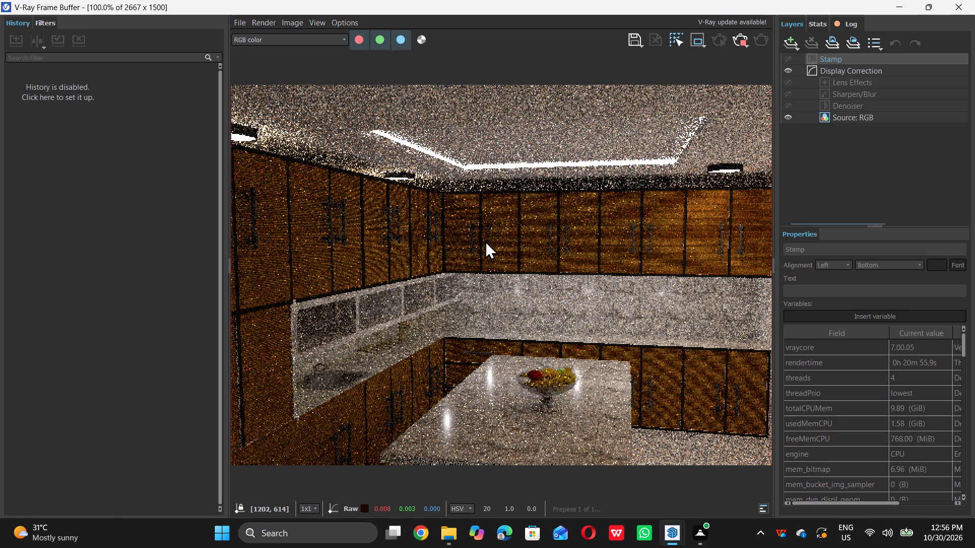
pyautogui.scroll(-2, 485, 241)
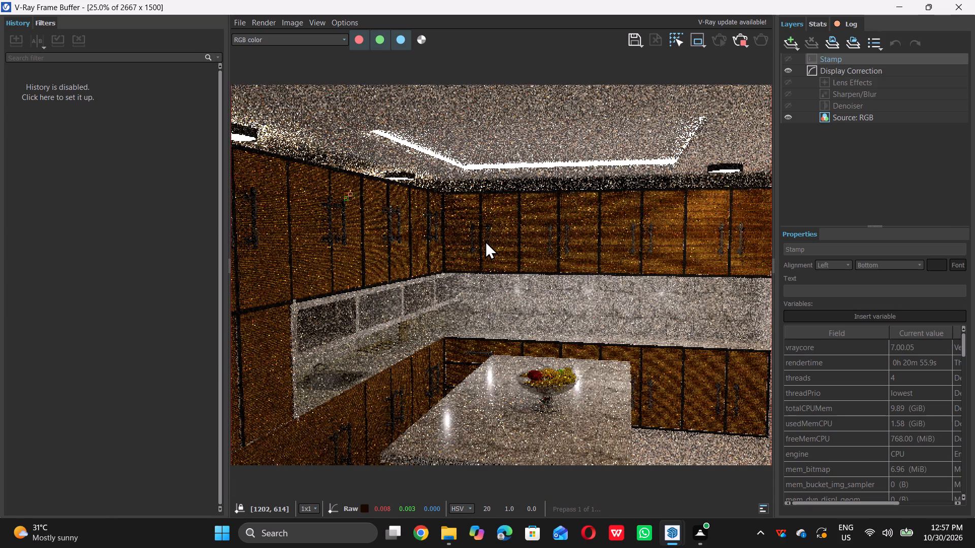
pyautogui.scroll(2, 485, 241)
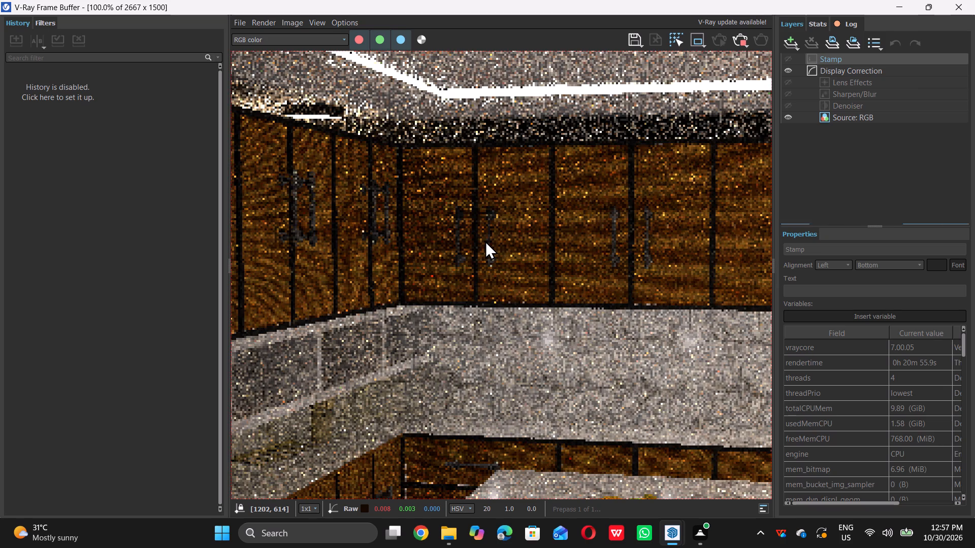
pyautogui.scroll(-1, 485, 241)
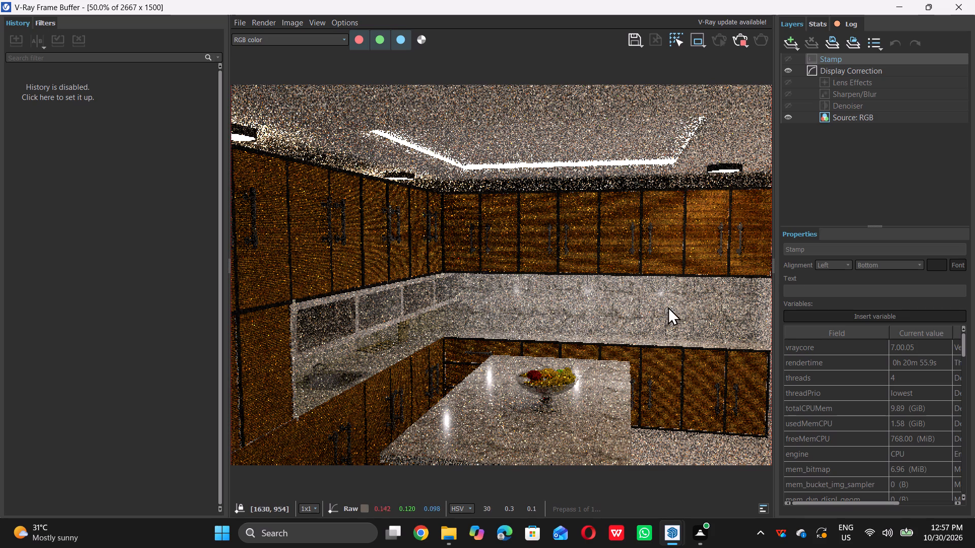
# Try to switch from the frame buffer to the kitchen three model window in SketchUp.
pyautogui.click(669, 539)
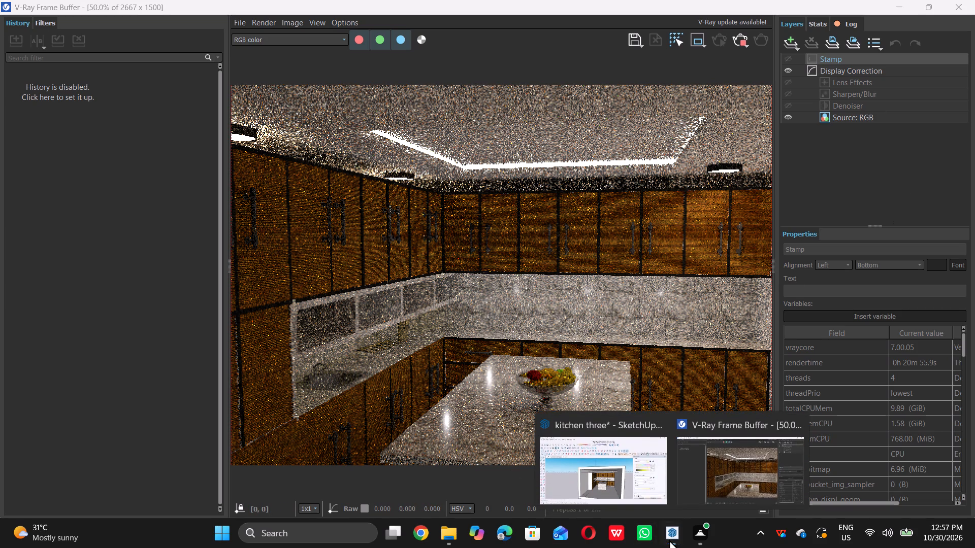
pyautogui.doubleClick(630, 481)
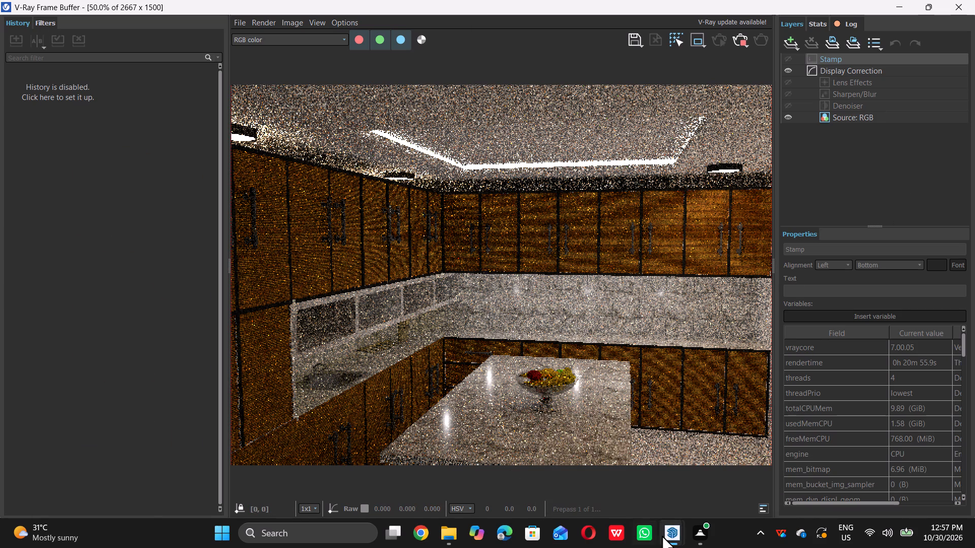
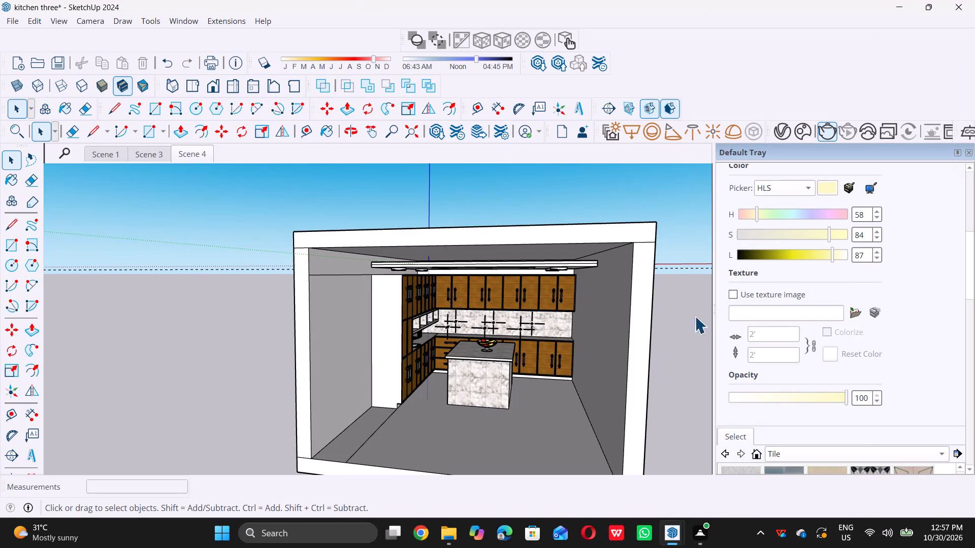
# Examine the kitchen room model through its open front, from the whole room to the ceiling panel and cabinets.
pyautogui.scroll(-1, 644, 438)
pyautogui.scroll(-5, 330, 282)
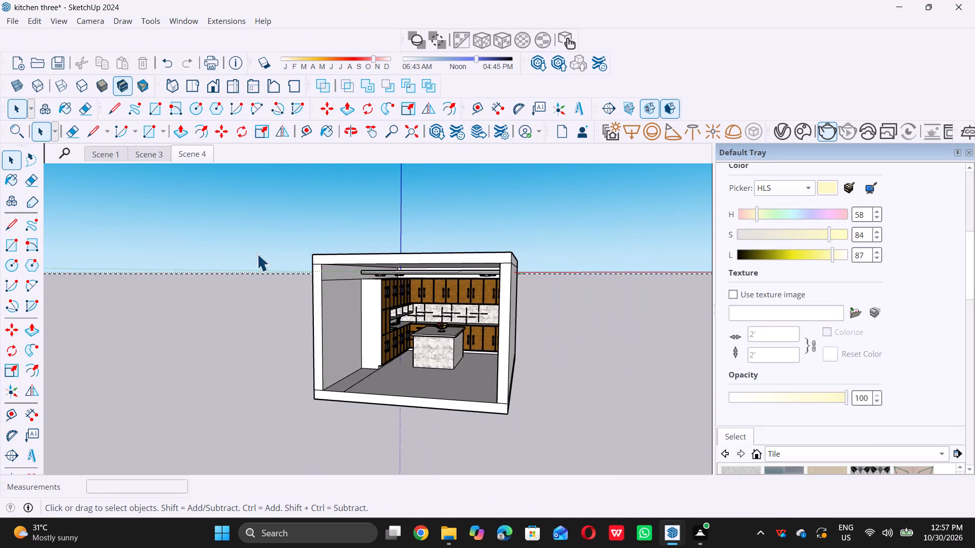
pyautogui.scroll(-4, 293, 246)
pyautogui.moveTo(288, 258); pyautogui.dragTo(300, 233, button='middle')
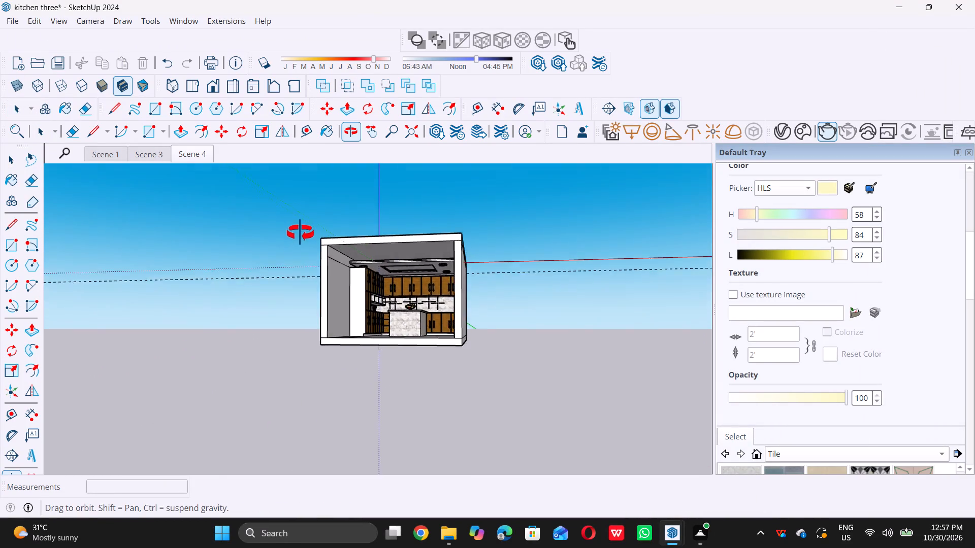
pyautogui.moveTo(300, 233); pyautogui.dragTo(299, 232, button='middle')
pyautogui.scroll(5, 381, 235)
pyautogui.scroll(7, 338, 222)
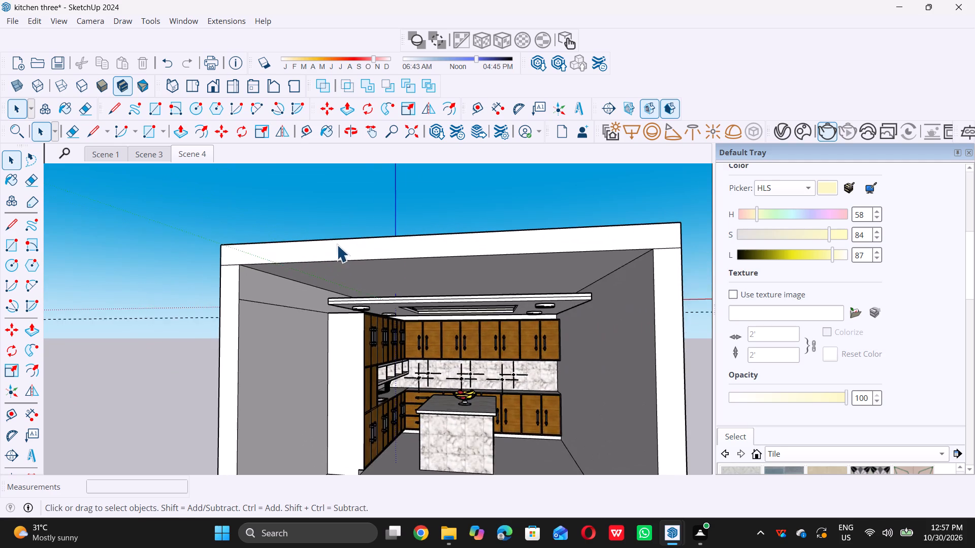
pyautogui.scroll(6, 337, 245)
pyautogui.scroll(-17, 345, 249)
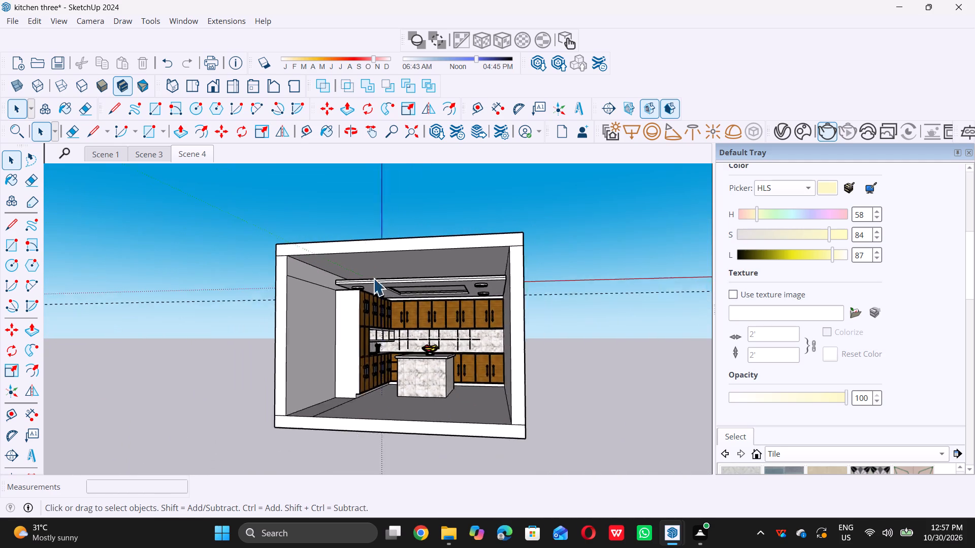
pyautogui.scroll(-2, 373, 278)
pyautogui.moveTo(396, 279); pyautogui.dragTo(370, 291, button='middle')
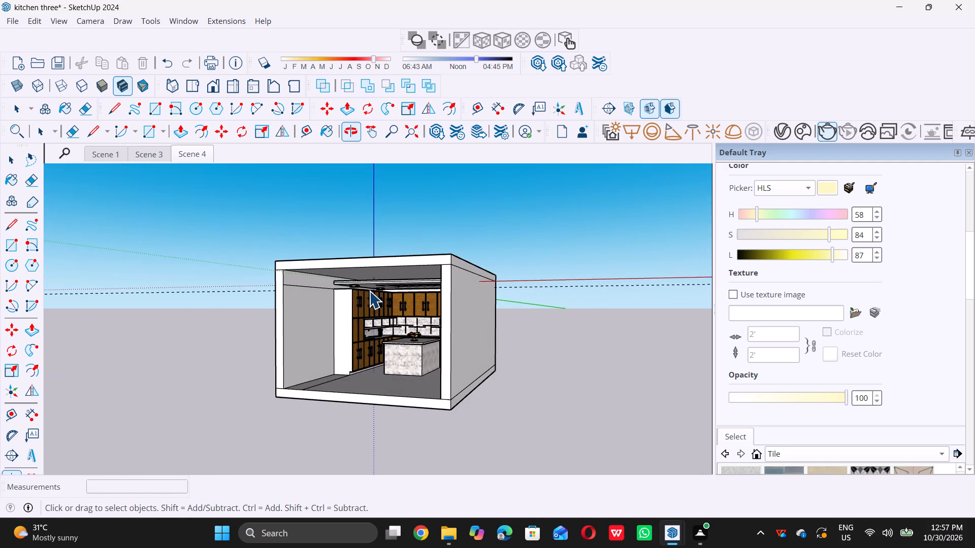
pyautogui.scroll(11, 369, 291)
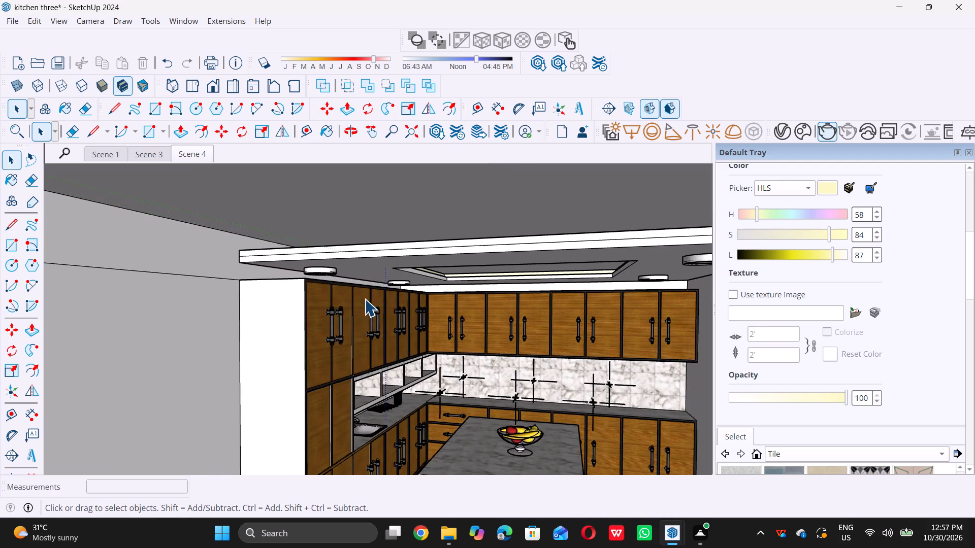
pyautogui.scroll(-6, 350, 302)
pyautogui.moveTo(323, 318); pyautogui.dragTo(329, 320, button='middle')
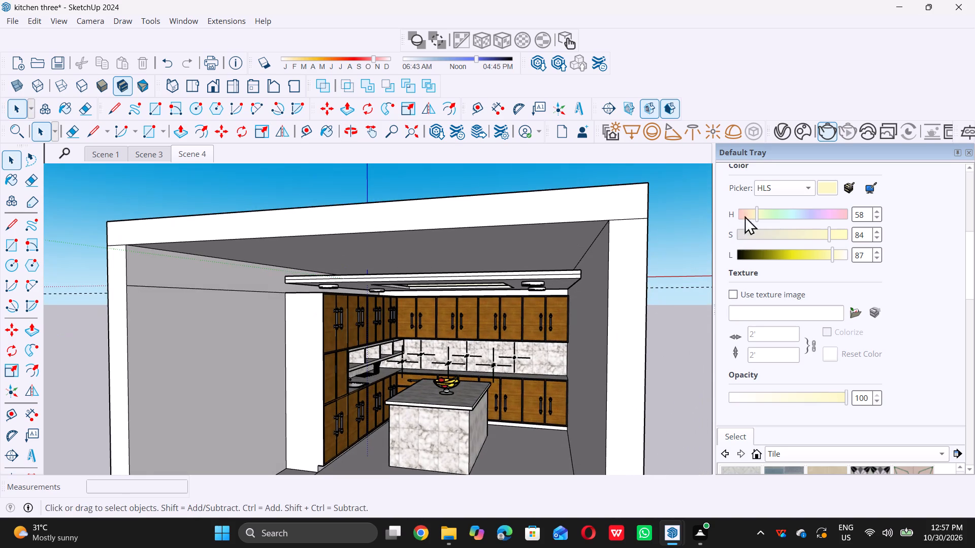
pyautogui.scroll(6, 667, 138)
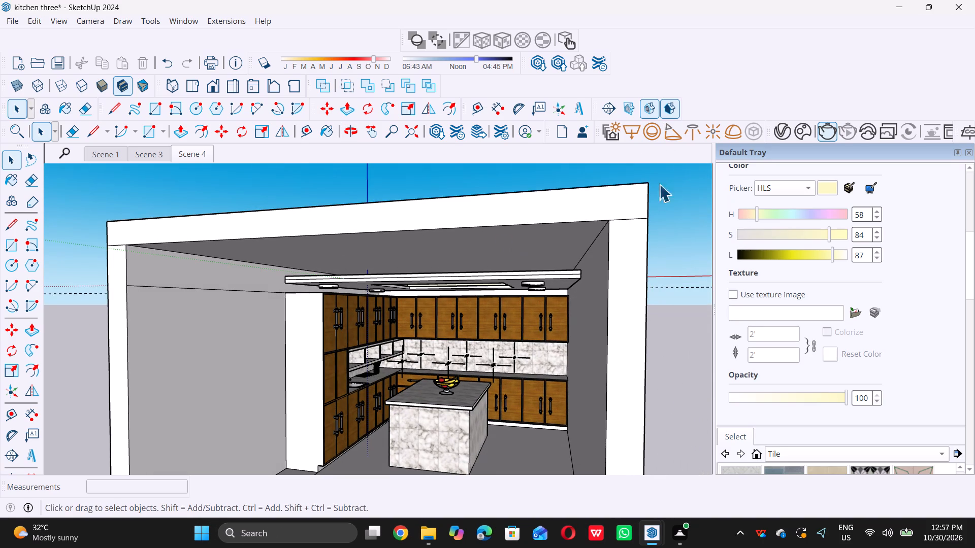
pyautogui.scroll(6, 696, 133)
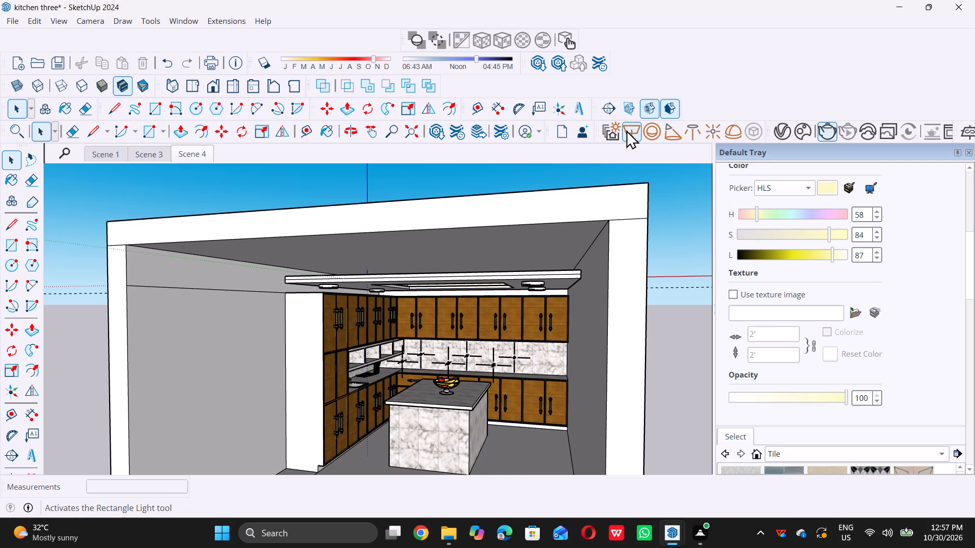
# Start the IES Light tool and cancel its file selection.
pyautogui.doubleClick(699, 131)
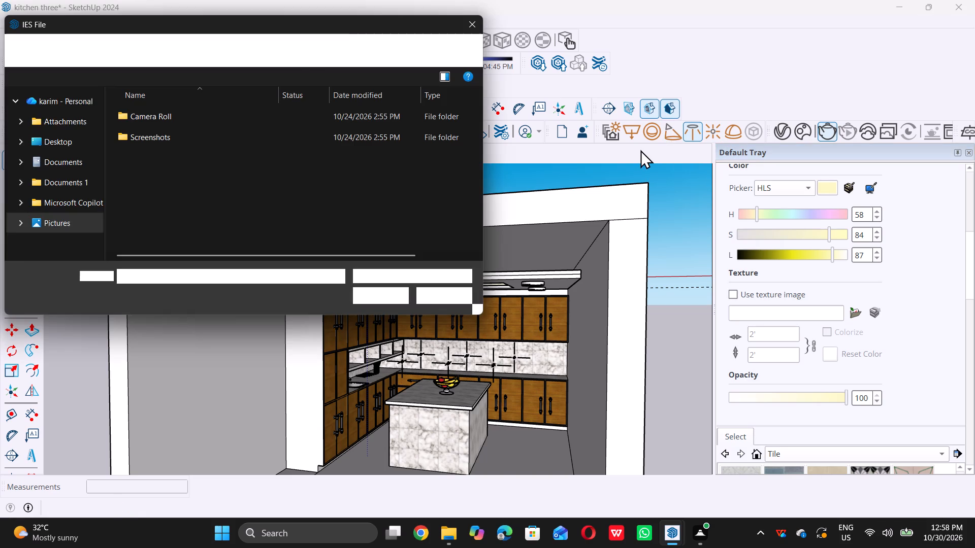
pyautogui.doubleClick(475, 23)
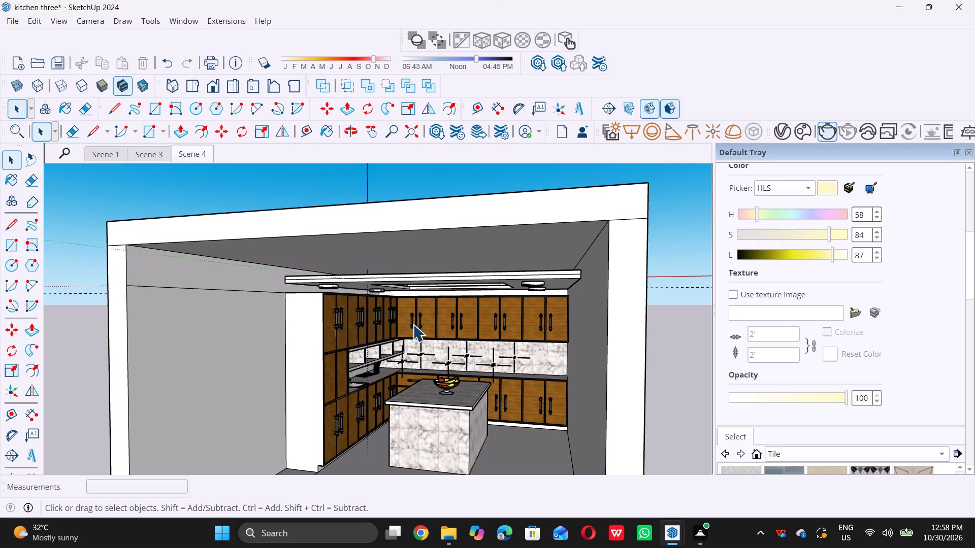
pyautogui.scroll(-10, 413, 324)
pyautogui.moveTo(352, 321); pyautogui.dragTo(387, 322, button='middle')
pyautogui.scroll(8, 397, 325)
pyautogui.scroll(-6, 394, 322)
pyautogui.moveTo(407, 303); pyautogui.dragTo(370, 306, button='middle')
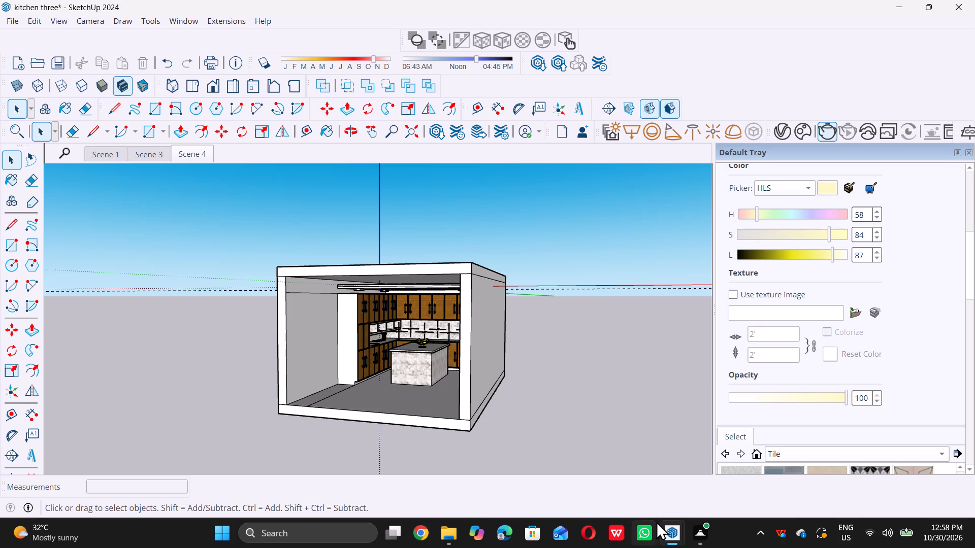
# Switch to the V-Ray Frame Buffer and examine the in-progress kitchen render, both close up and as a whole image.
pyautogui.click(703, 490)
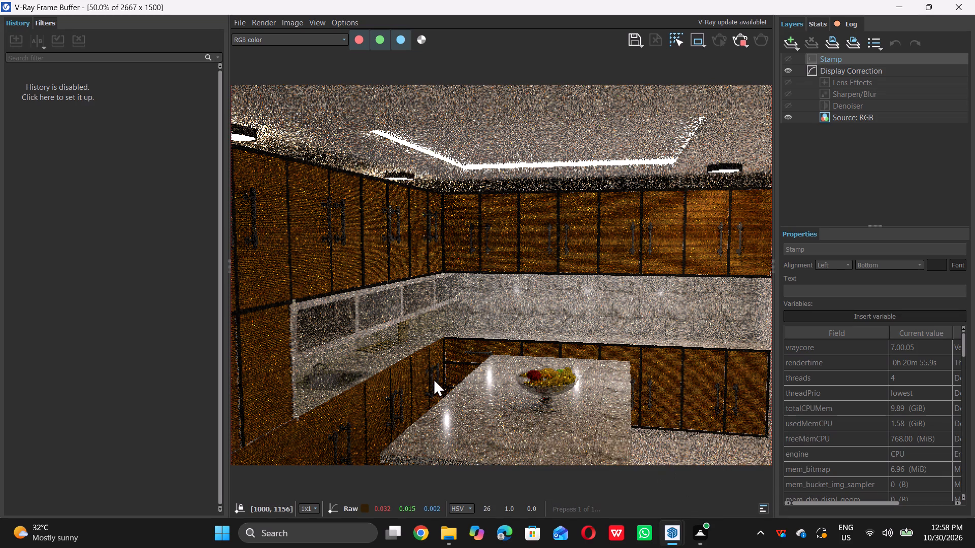
pyautogui.scroll(-4, 434, 378)
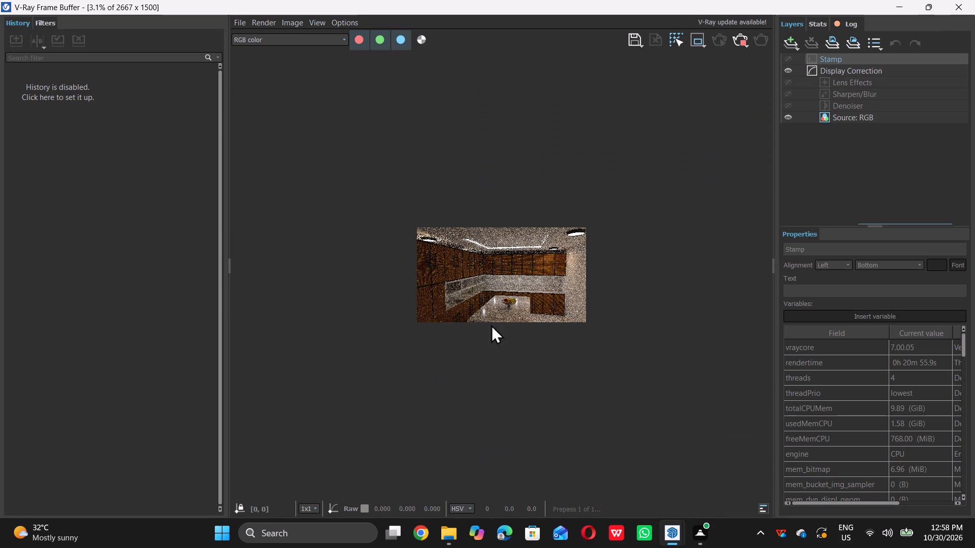
pyautogui.scroll(4, 511, 302)
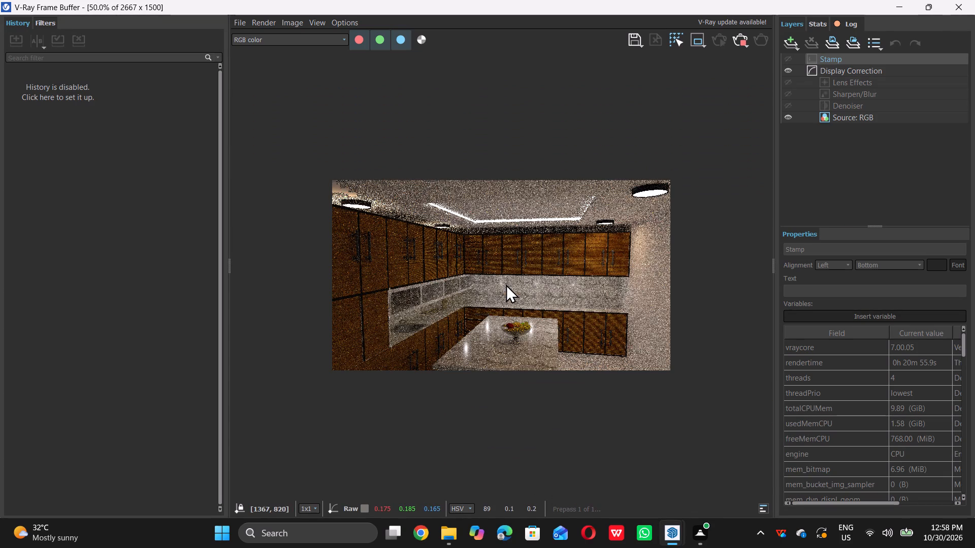
pyautogui.scroll(-1, 494, 307)
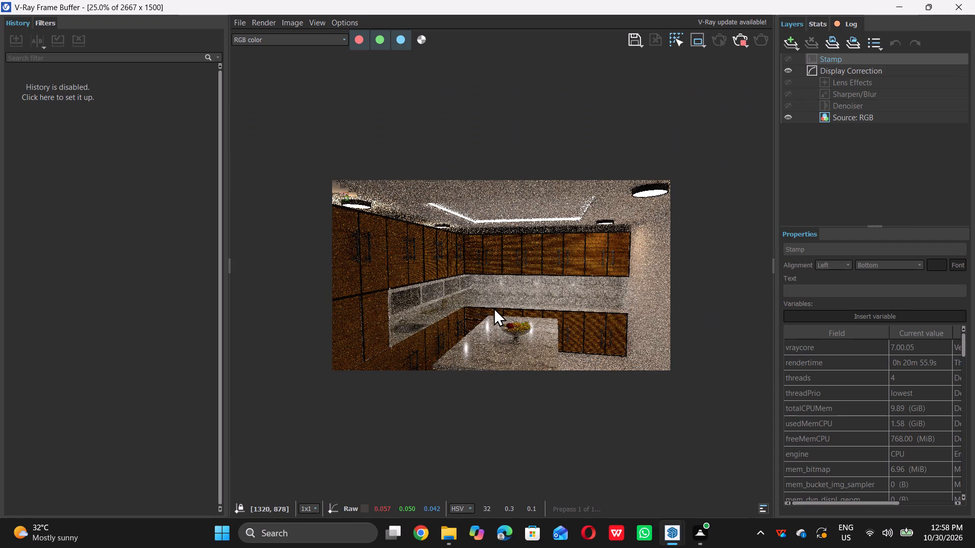
pyautogui.scroll(1, 494, 307)
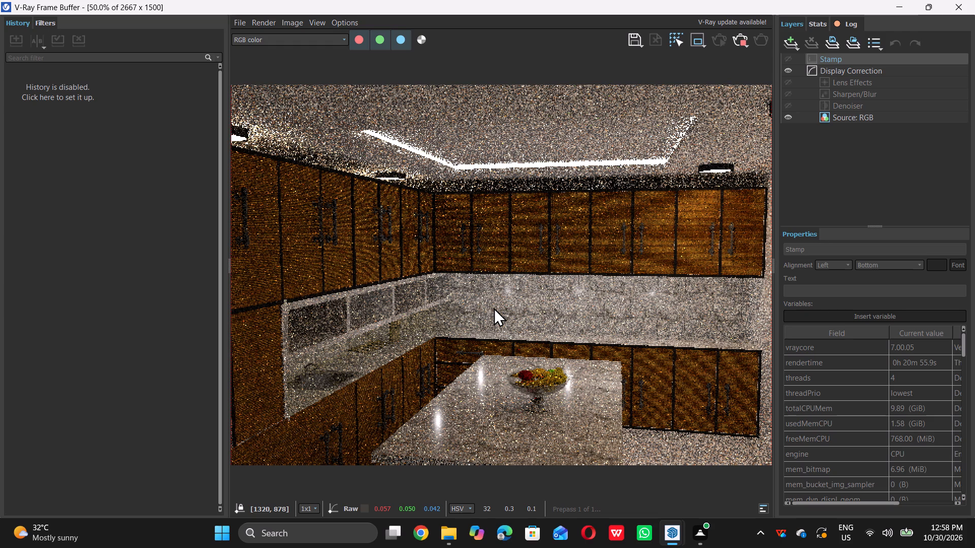
pyautogui.scroll(-1, 494, 307)
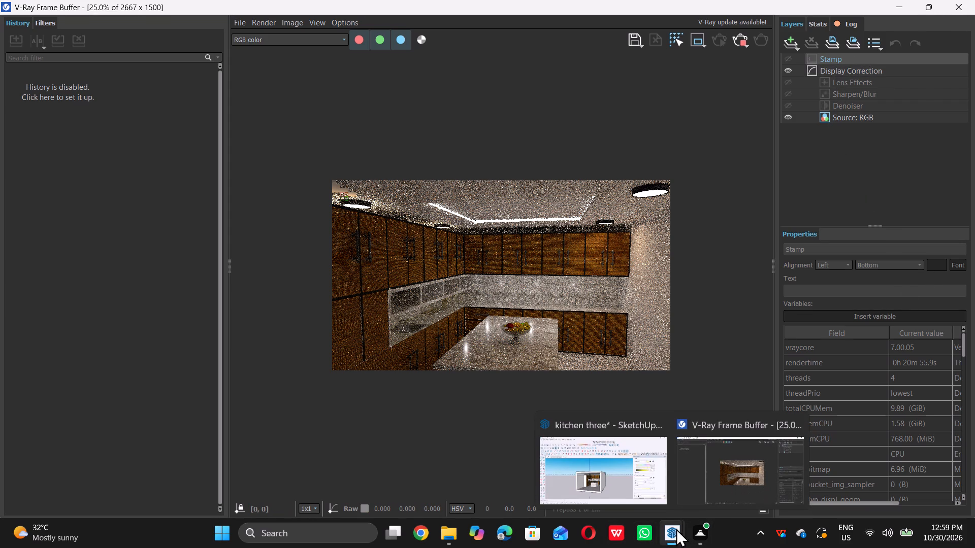
# Try to switch from the frame buffer to the kitchen three model window in SketchUp.
pyautogui.tripleClick(612, 468)
pyautogui.click(612, 468)
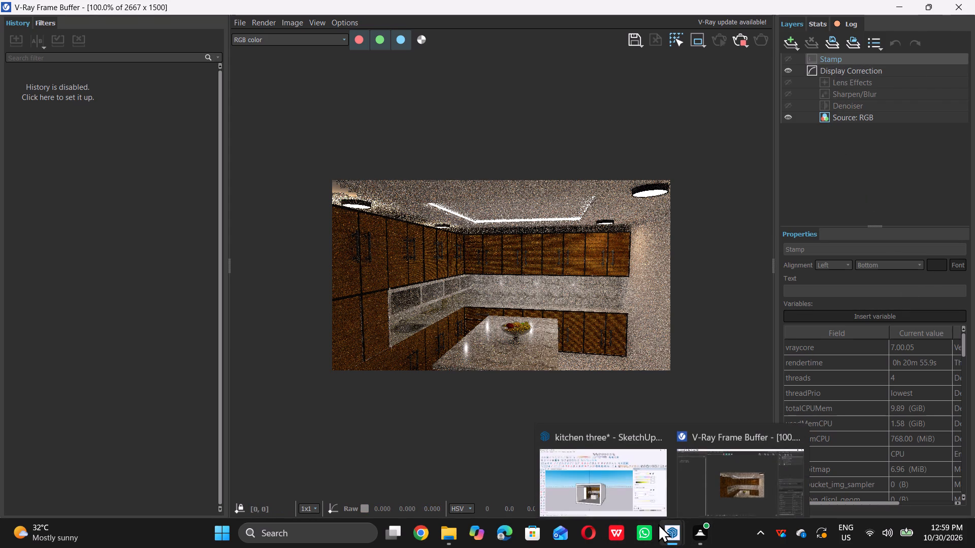
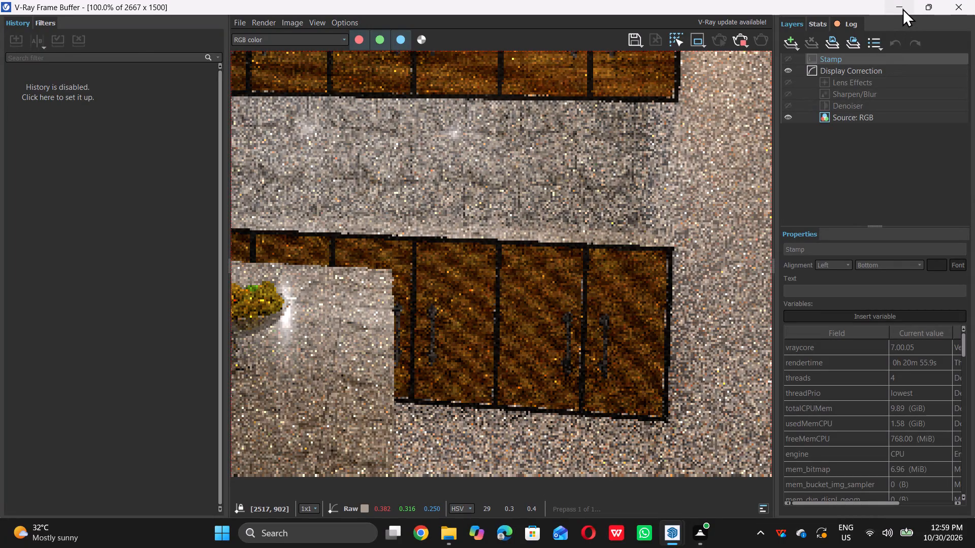
# Minimize the V-Ray Frame Buffer to return to the kitchen three model and save the file.
pyautogui.click(922, 10)
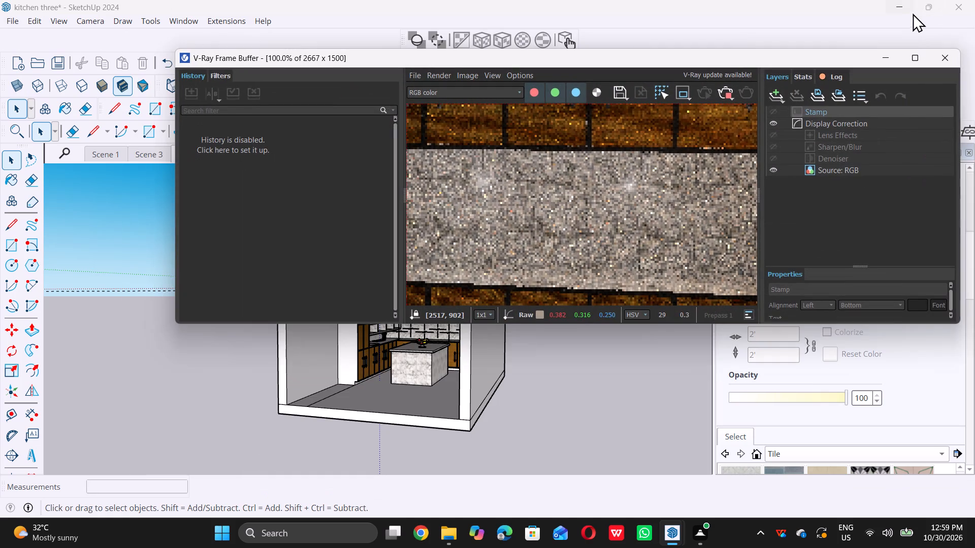
pyautogui.doubleClick(886, 57)
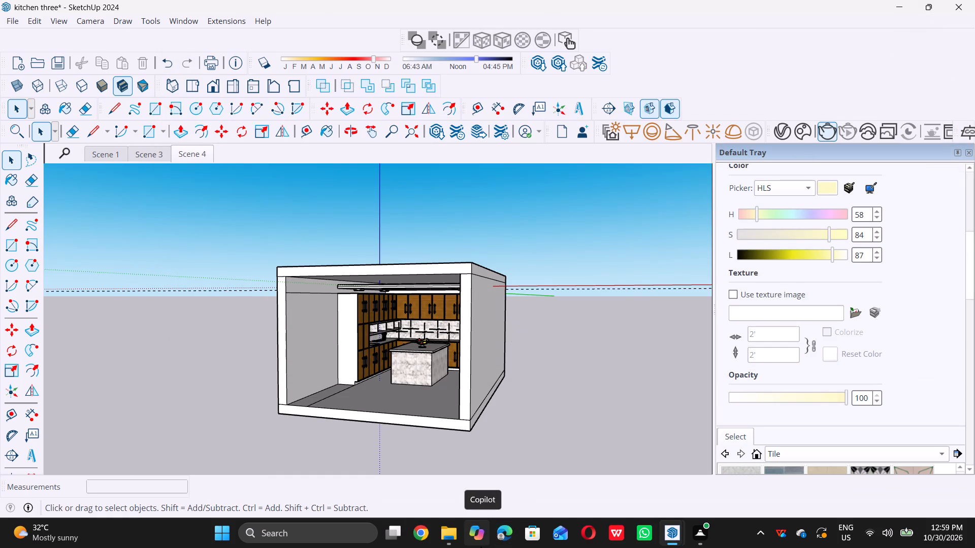
pyautogui.hotkey('ctrl', 's')
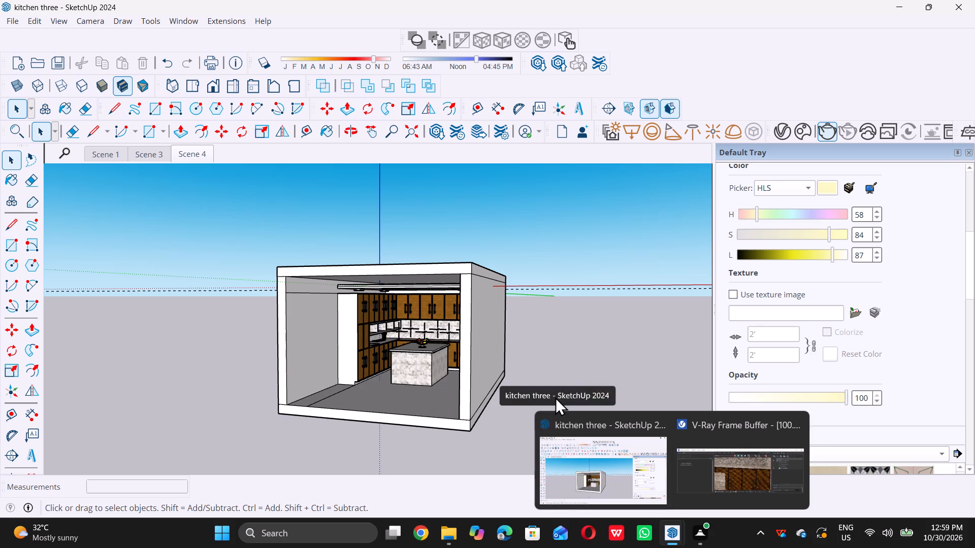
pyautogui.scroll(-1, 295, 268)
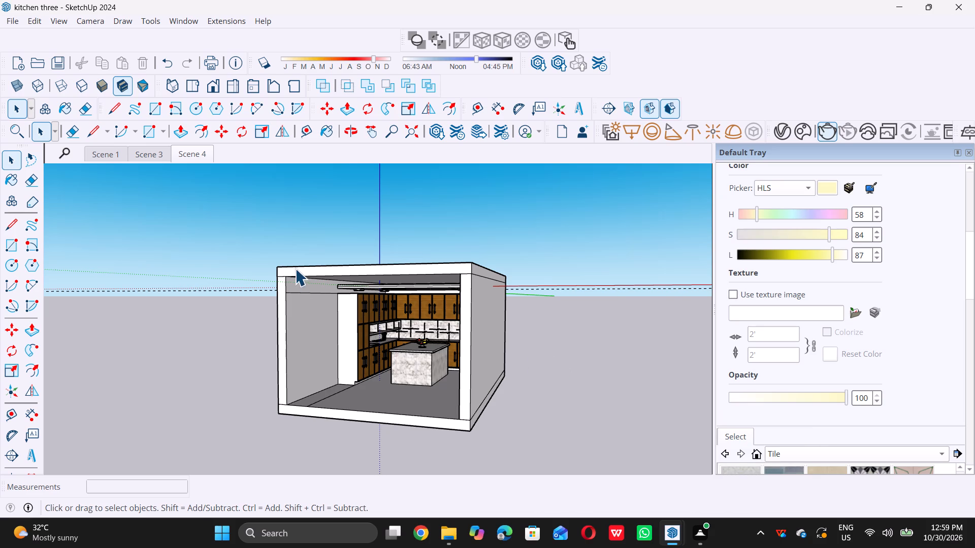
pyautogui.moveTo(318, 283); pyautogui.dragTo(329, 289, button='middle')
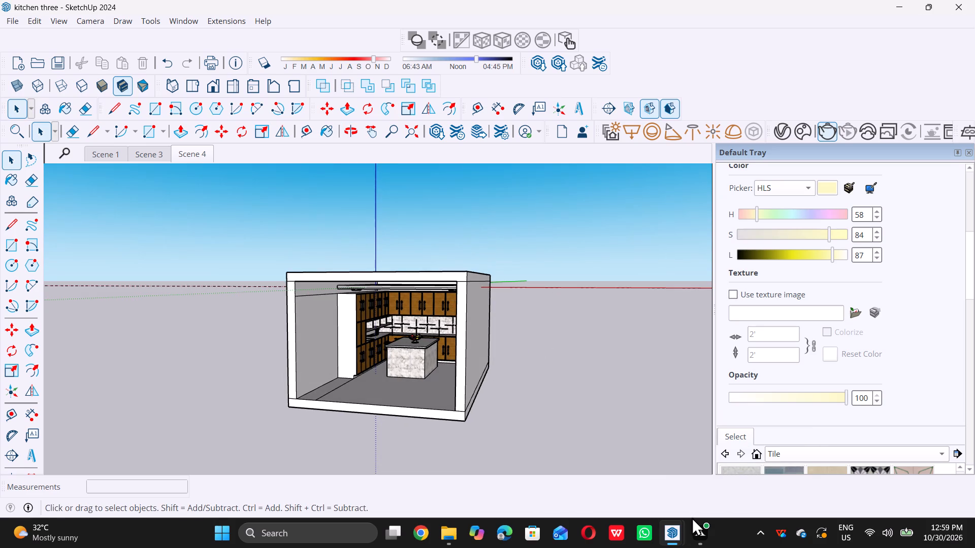
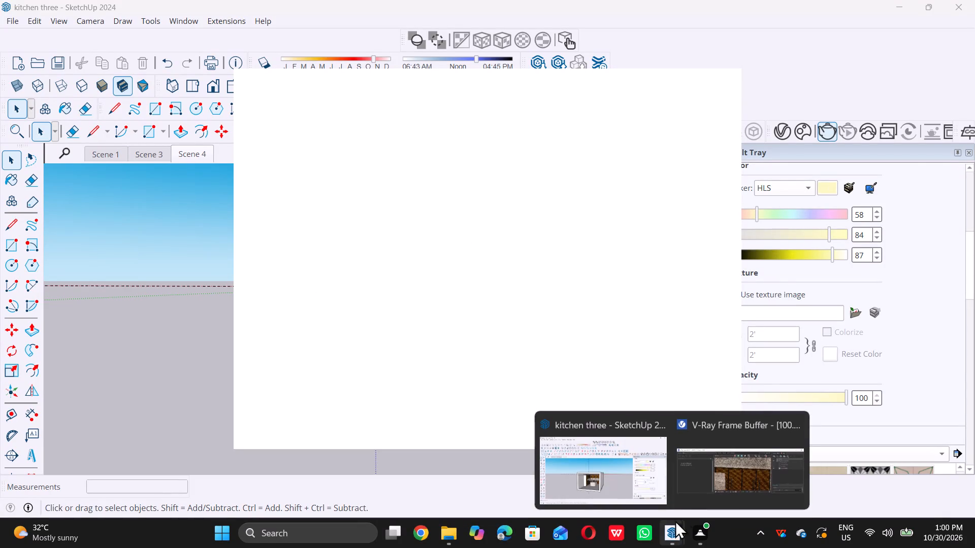
# Reopen the V-Ray Frame Buffer and examine the whole Scene 4 kitchen render in progress.
pyautogui.click(714, 483)
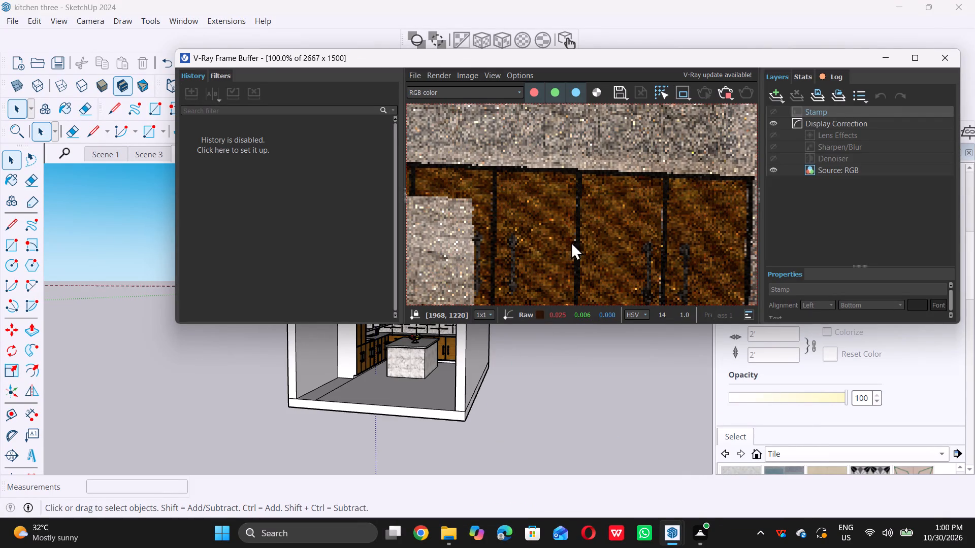
pyautogui.scroll(-6, 569, 226)
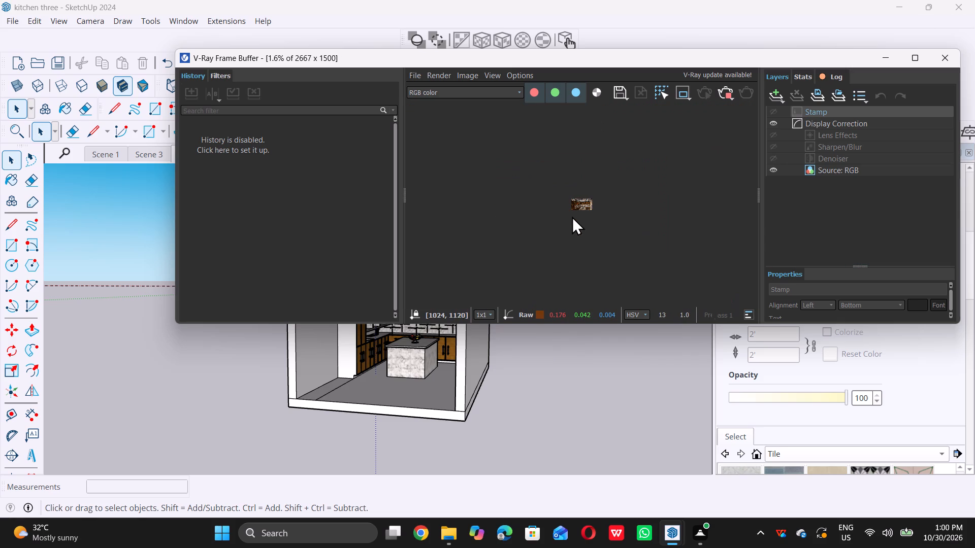
pyautogui.scroll(3, 589, 199)
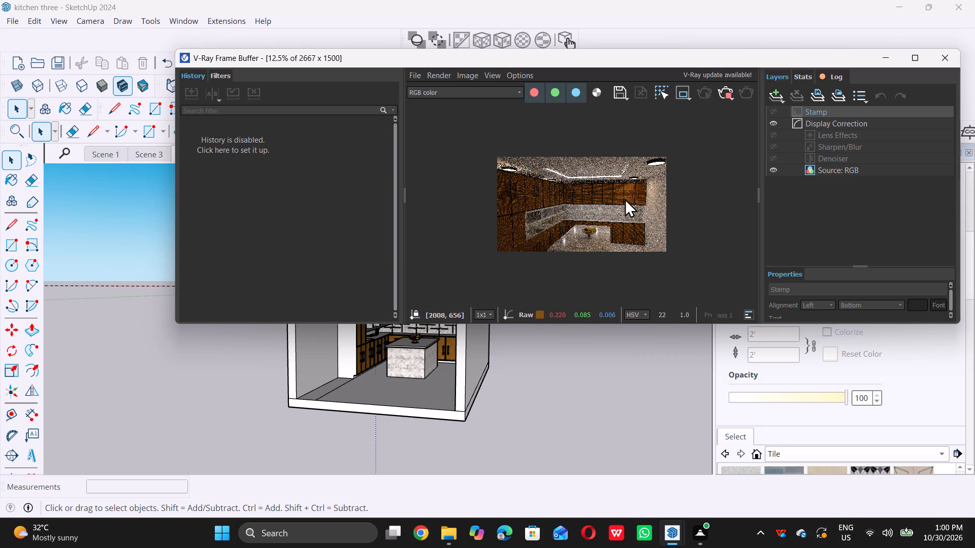
pyautogui.scroll(-1, 576, 198)
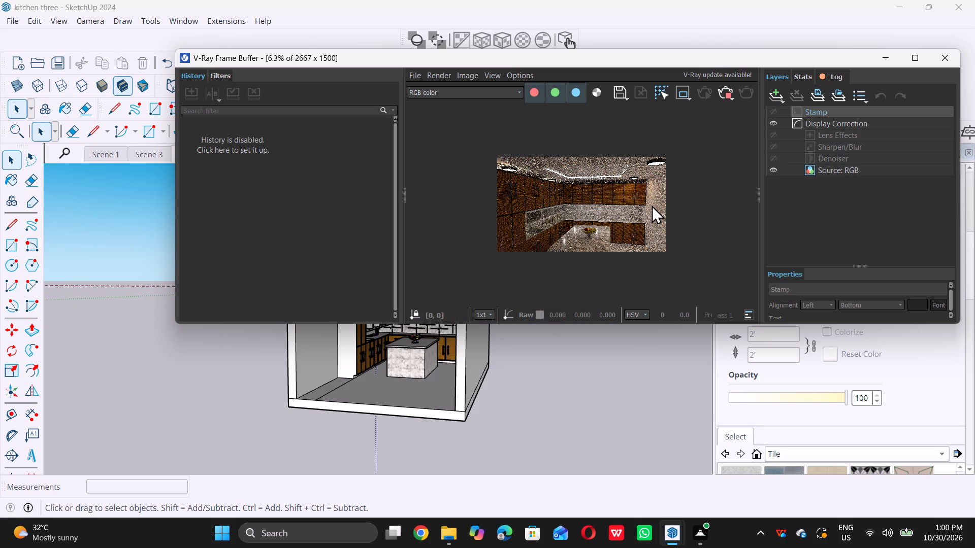
pyautogui.scroll(1, 653, 204)
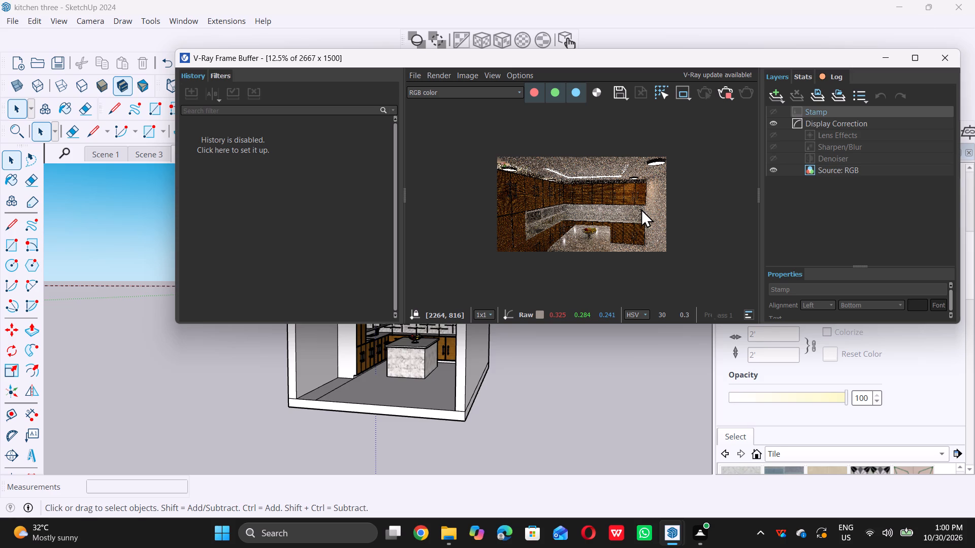
pyautogui.scroll(1, 640, 209)
pyautogui.scroll(-1, 640, 209)
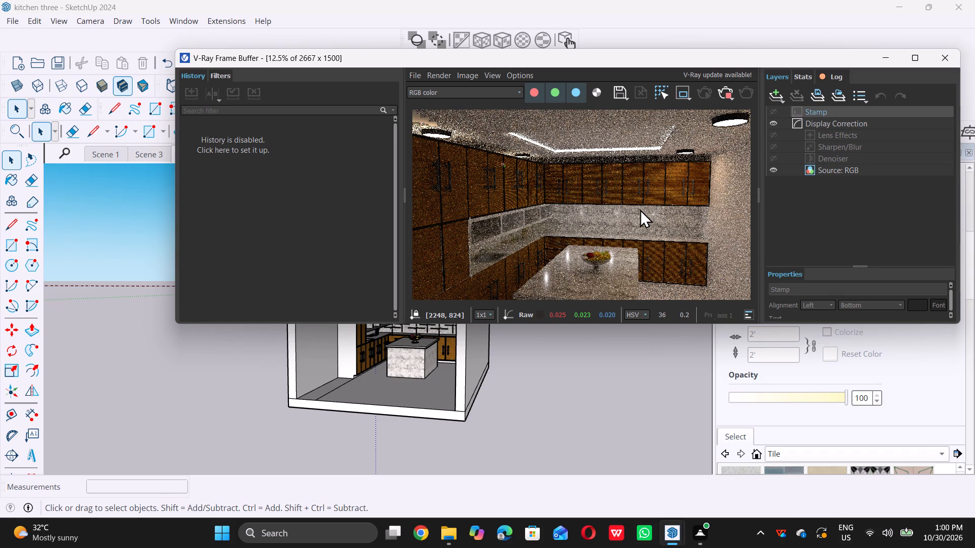
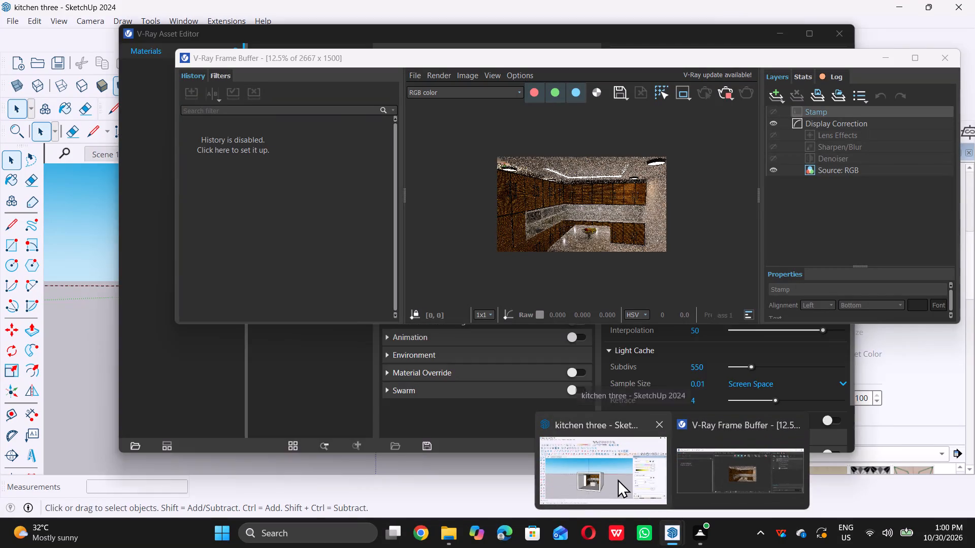
# Return to the kitchen three model window and minimize the V-Ray Frame Buffer so the model is unobstructed.
pyautogui.tripleClick(616, 478)
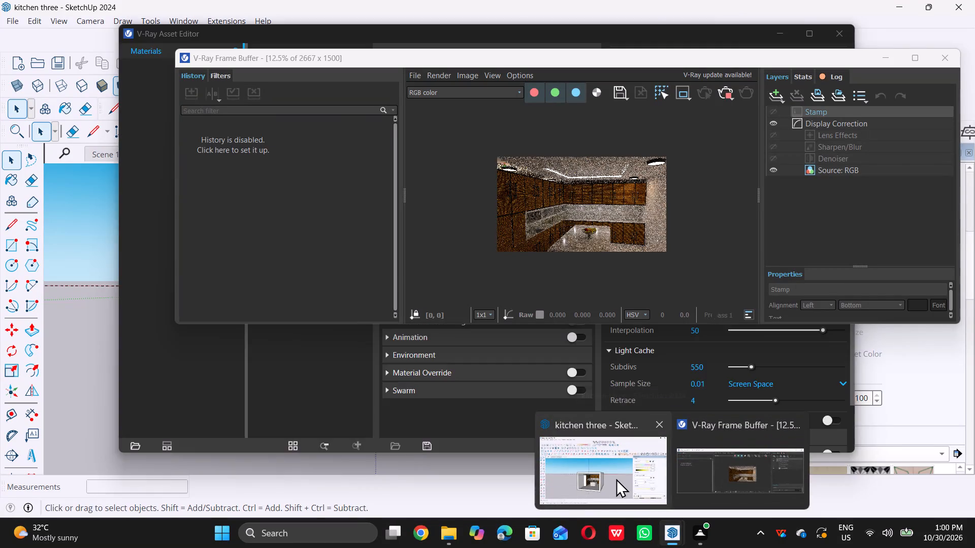
pyautogui.click(616, 478)
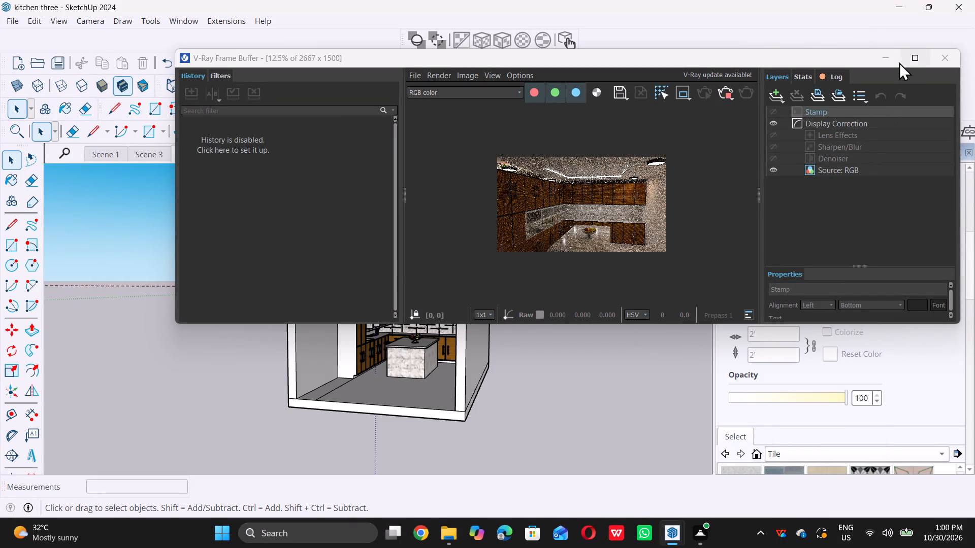
pyautogui.doubleClick(889, 56)
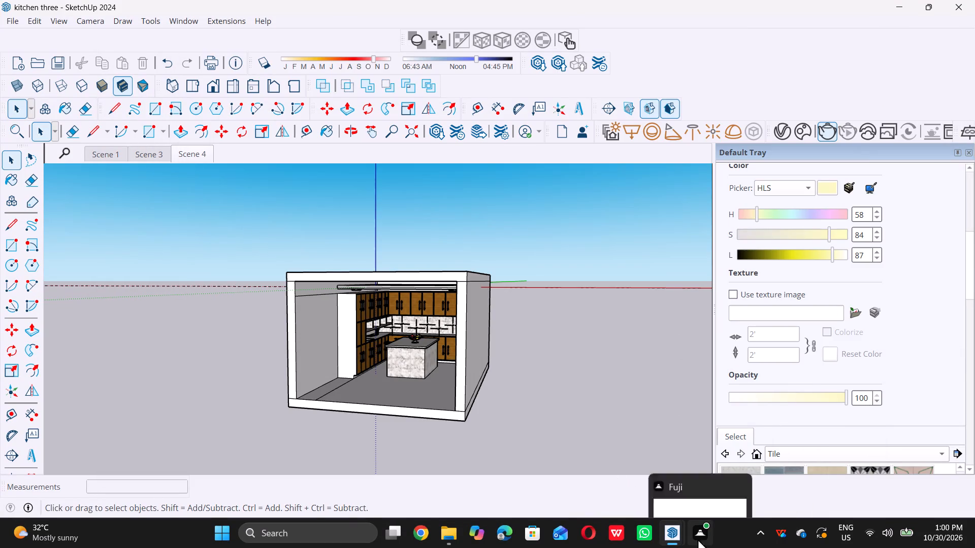
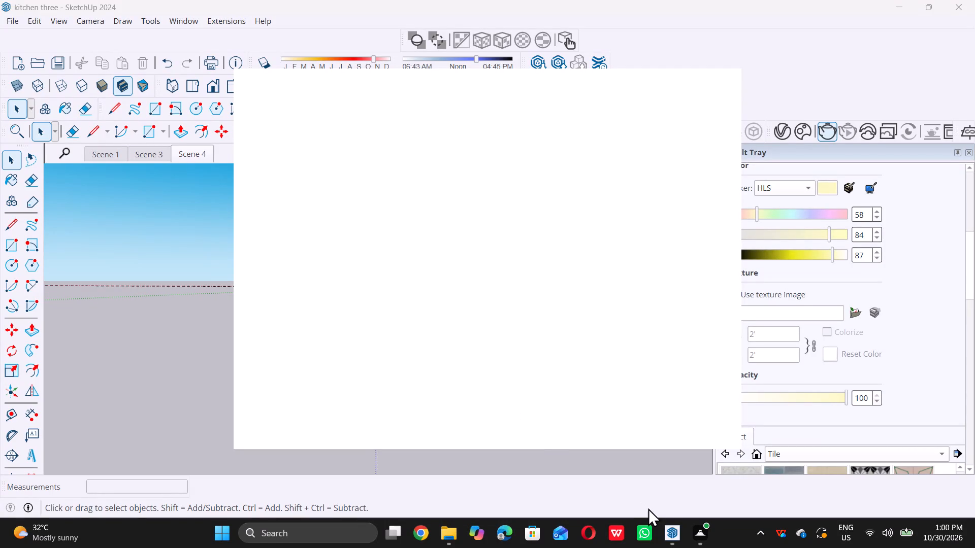
# Bring the kitchen three model window forward and examine the open-fronted kitchen room from outside at different angles and distances.
pyautogui.doubleClick(613, 492)
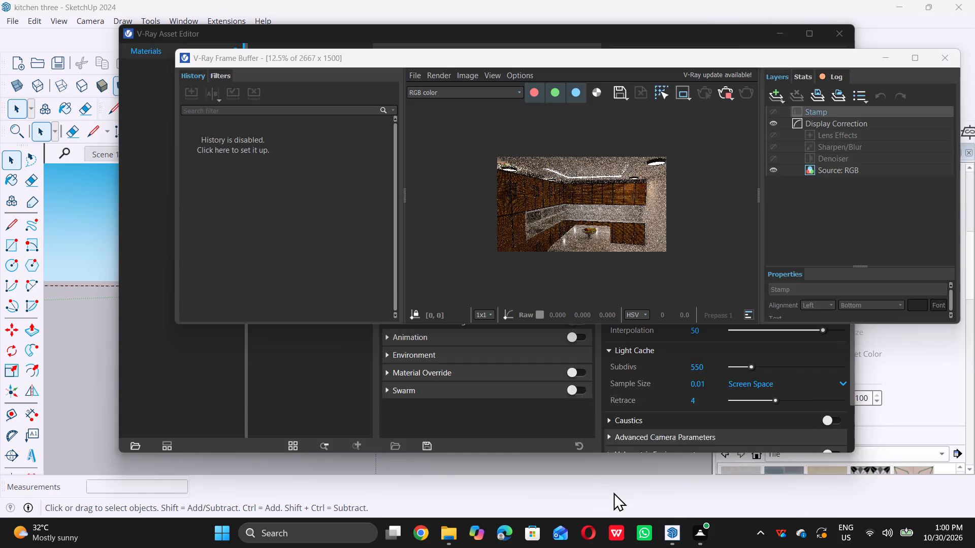
pyautogui.scroll(-2, 600, 429)
pyautogui.scroll(1, 598, 424)
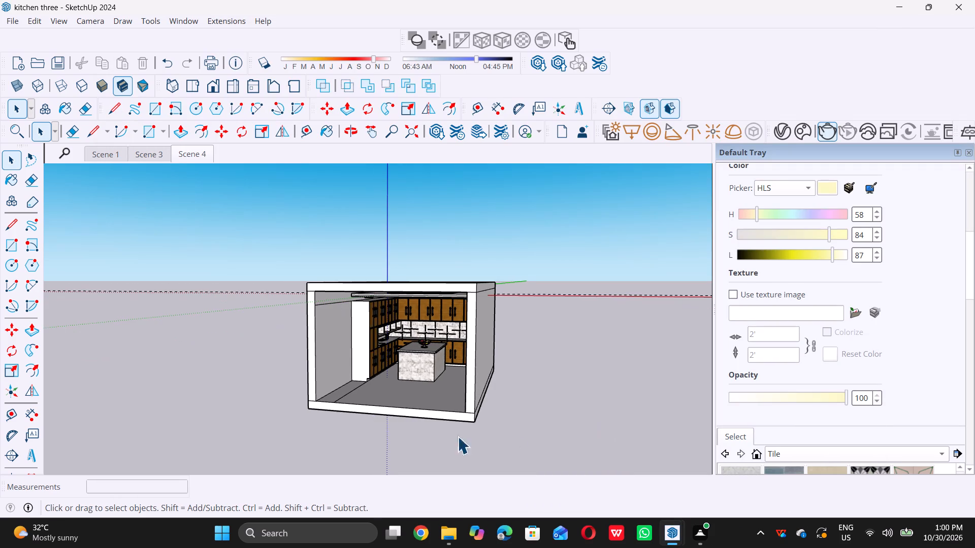
pyautogui.scroll(-5, 487, 409)
pyautogui.moveTo(408, 346); pyautogui.dragTo(389, 339, button='middle')
pyautogui.middleClick(389, 339)
pyautogui.scroll(-2, 368, 325)
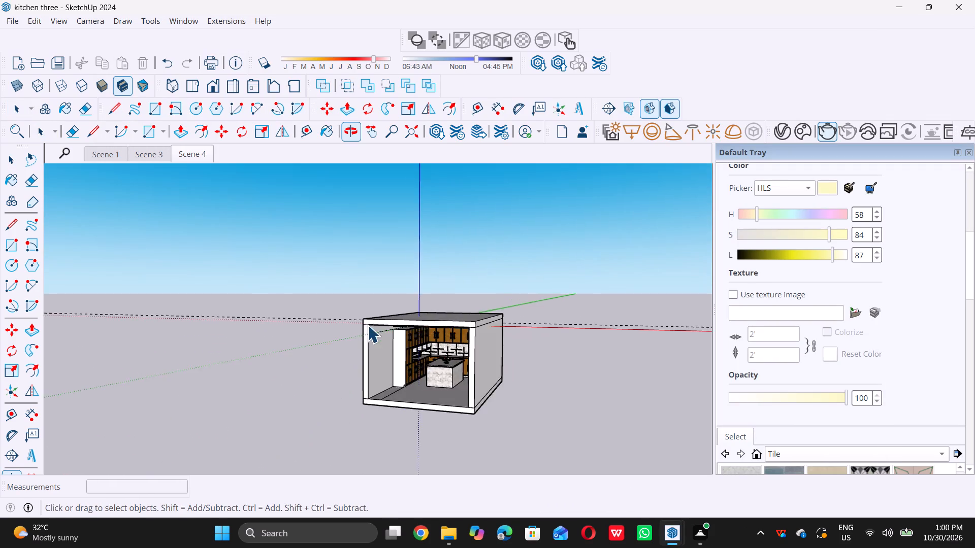
pyautogui.scroll(-8, 368, 325)
pyautogui.moveTo(389, 320); pyautogui.dragTo(407, 332, button='middle')
pyautogui.scroll(5, 404, 332)
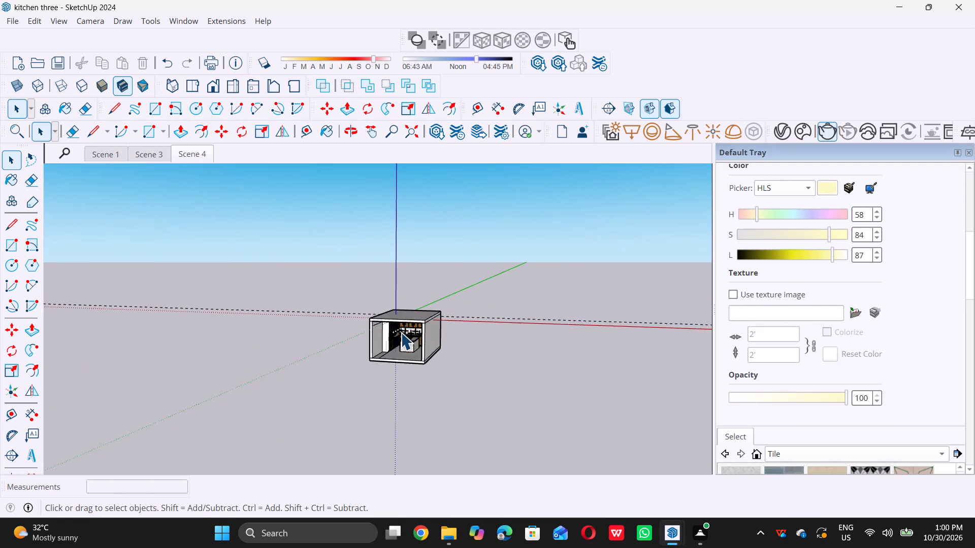
pyautogui.scroll(5, 401, 332)
pyautogui.moveTo(395, 364); pyautogui.dragTo(387, 353, button='middle')
pyautogui.scroll(2, 388, 353)
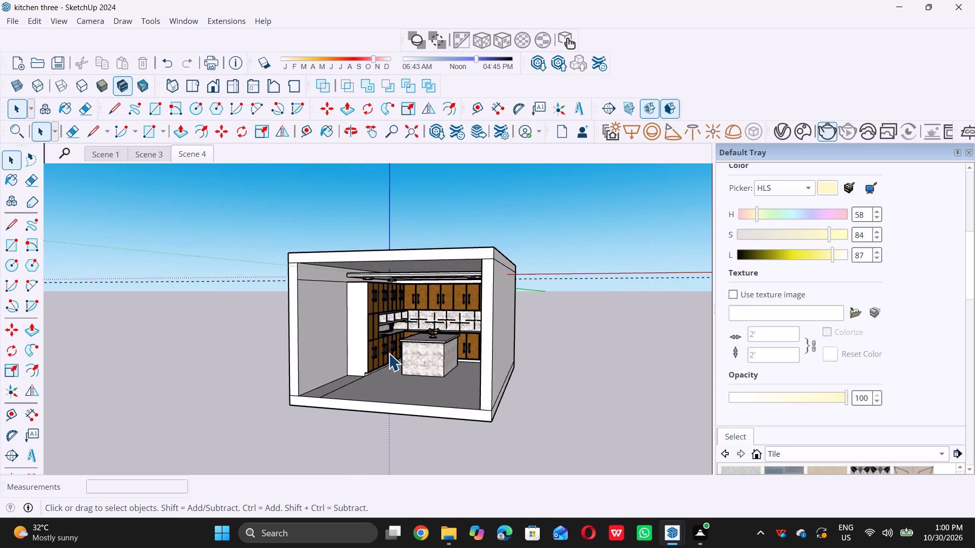
pyautogui.scroll(-5, 394, 349)
pyautogui.moveTo(395, 349); pyautogui.dragTo(401, 351, button='middle')
pyautogui.scroll(2, 401, 351)
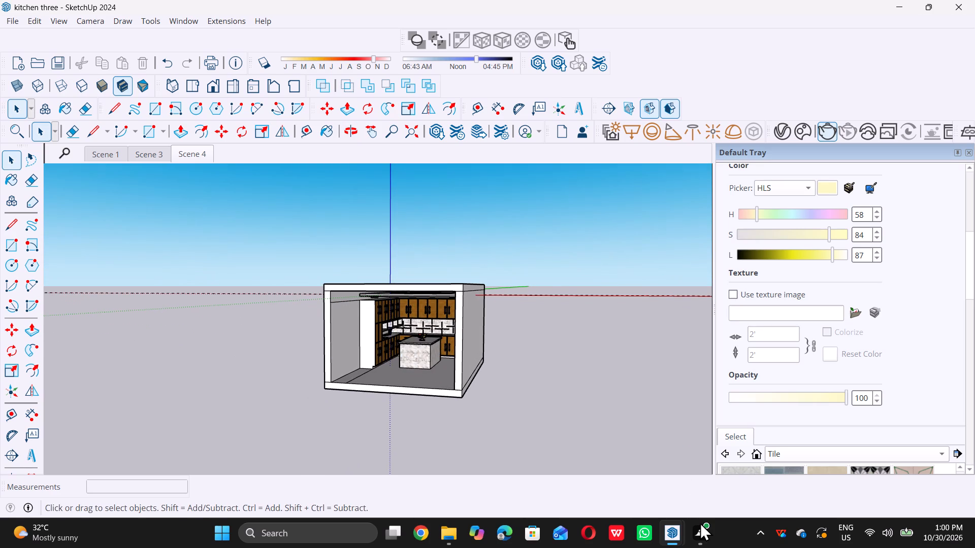